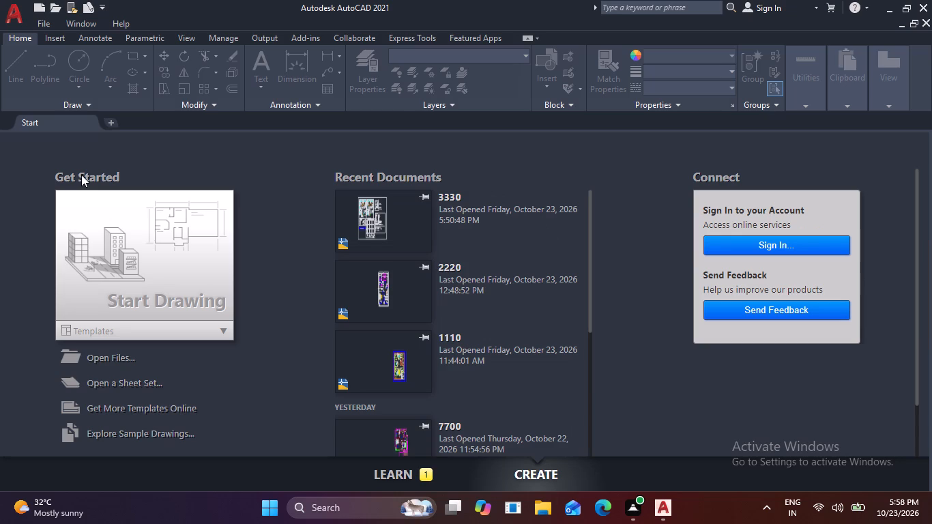
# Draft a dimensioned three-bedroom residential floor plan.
# Start a new blank drawing and turn off its grid display.
pyautogui.click(221, 295)
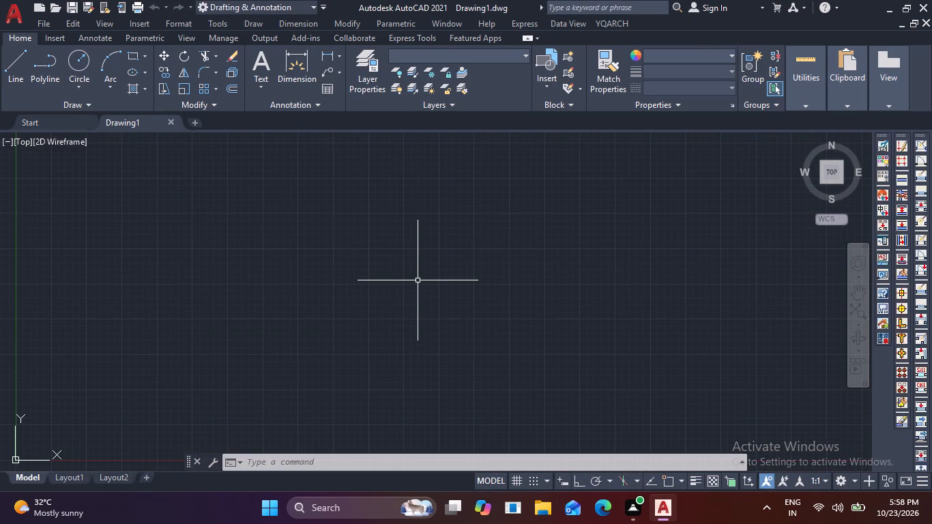
pyautogui.press('F7')
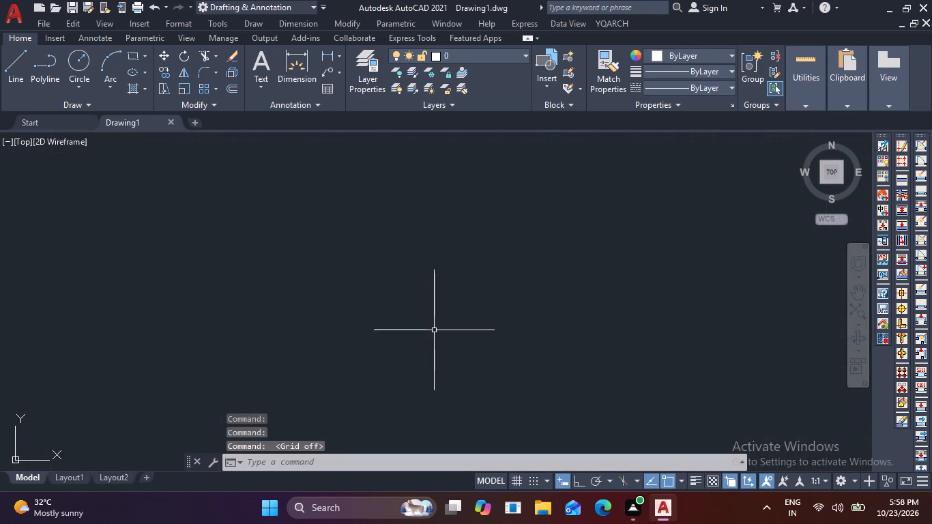
pyautogui.press('Escape')
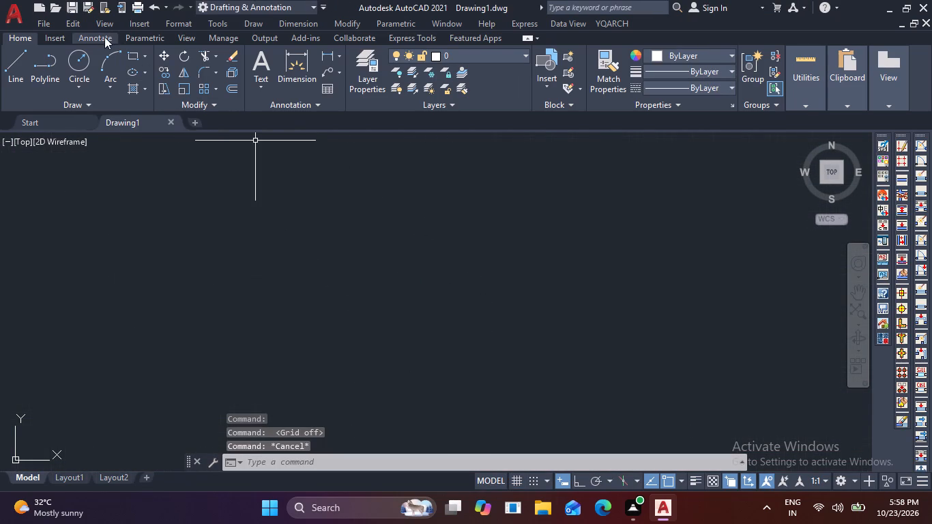
# Hide the UCS icon and turn on Ortho mode.
pyautogui.click(188, 41)
pyautogui.click(20, 82)
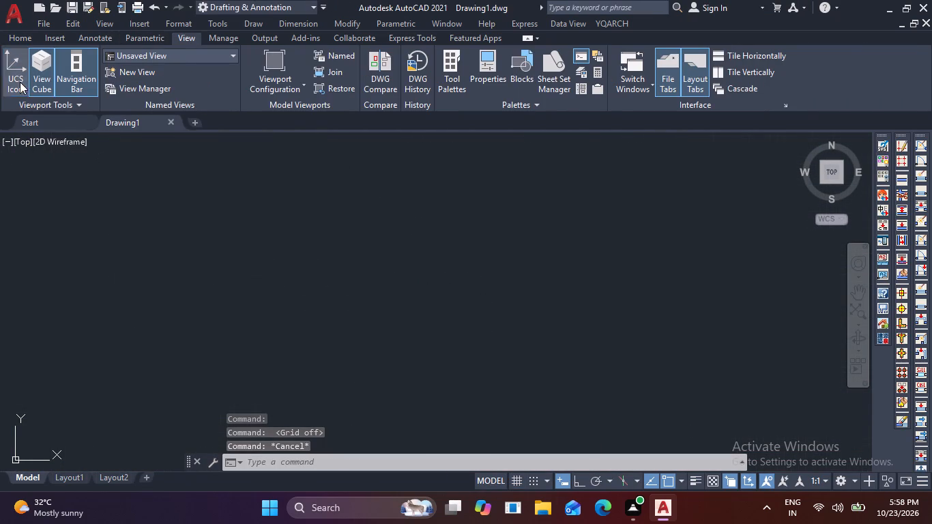
pyautogui.click(20, 42)
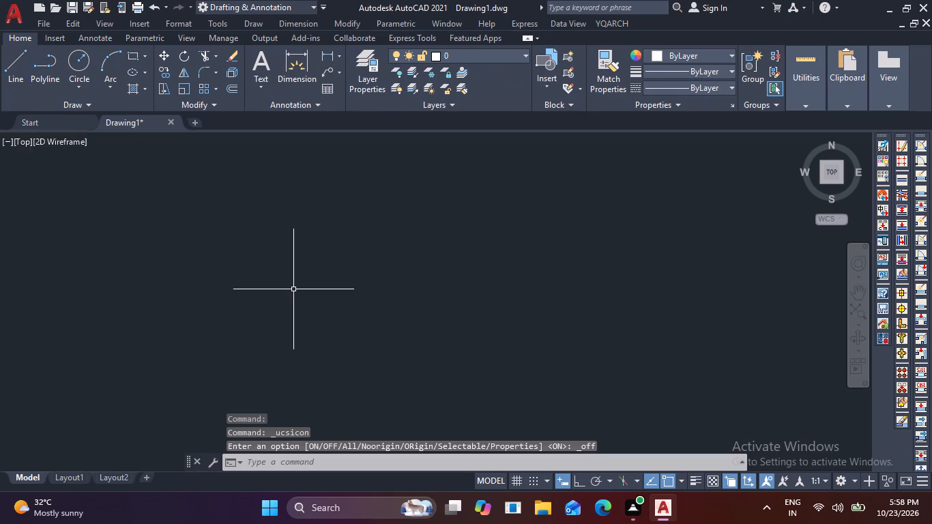
pyautogui.press('F8')
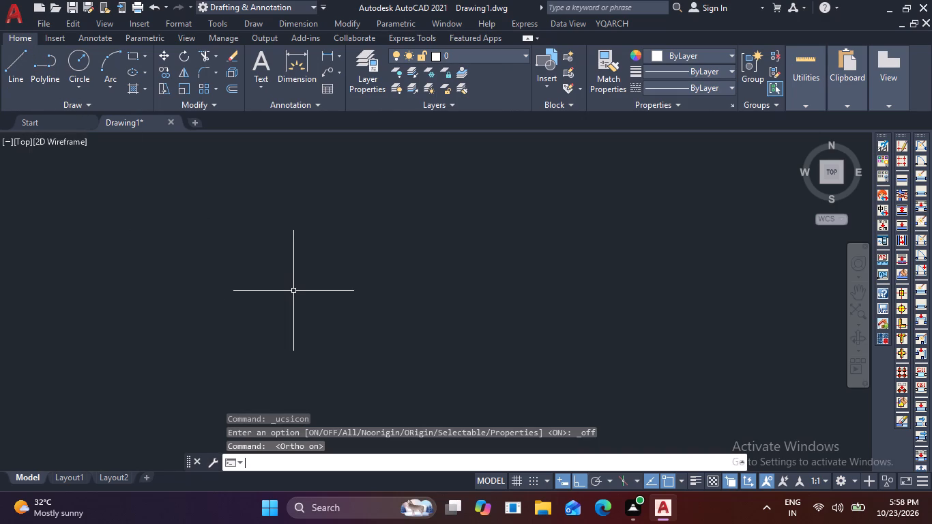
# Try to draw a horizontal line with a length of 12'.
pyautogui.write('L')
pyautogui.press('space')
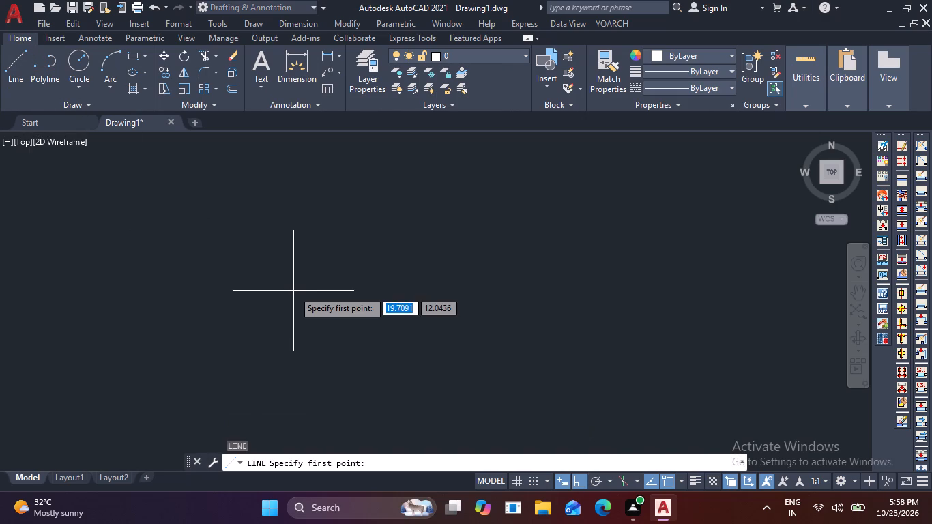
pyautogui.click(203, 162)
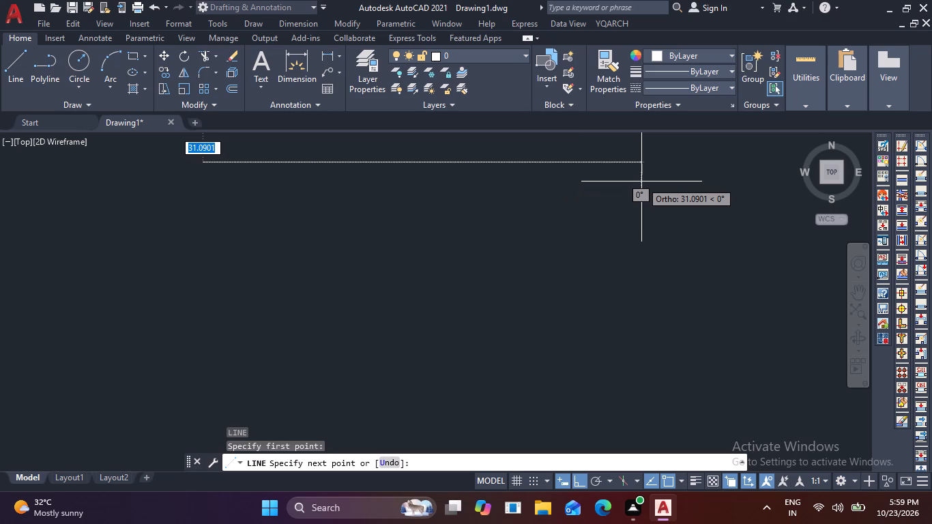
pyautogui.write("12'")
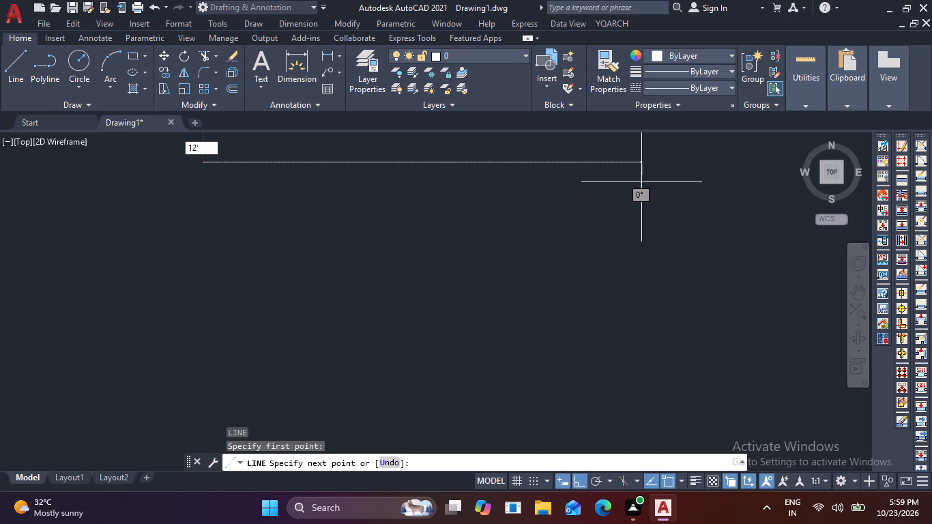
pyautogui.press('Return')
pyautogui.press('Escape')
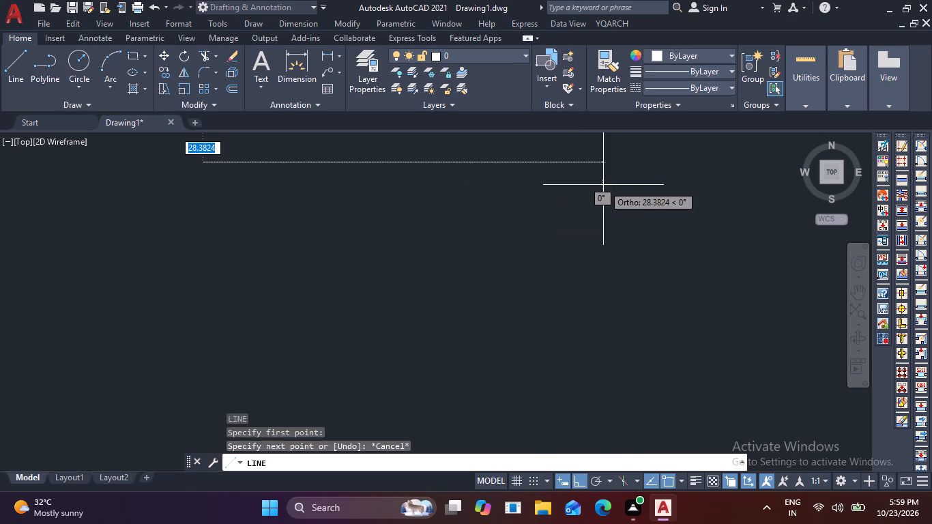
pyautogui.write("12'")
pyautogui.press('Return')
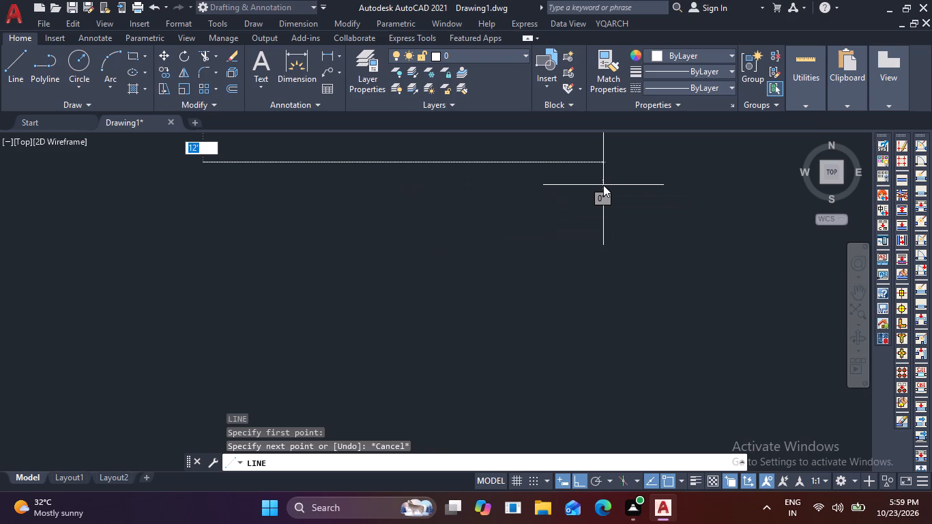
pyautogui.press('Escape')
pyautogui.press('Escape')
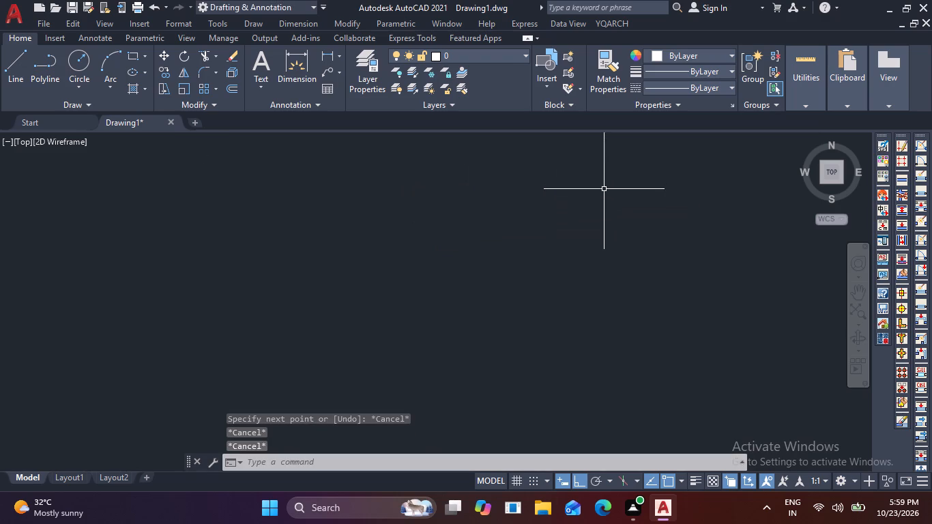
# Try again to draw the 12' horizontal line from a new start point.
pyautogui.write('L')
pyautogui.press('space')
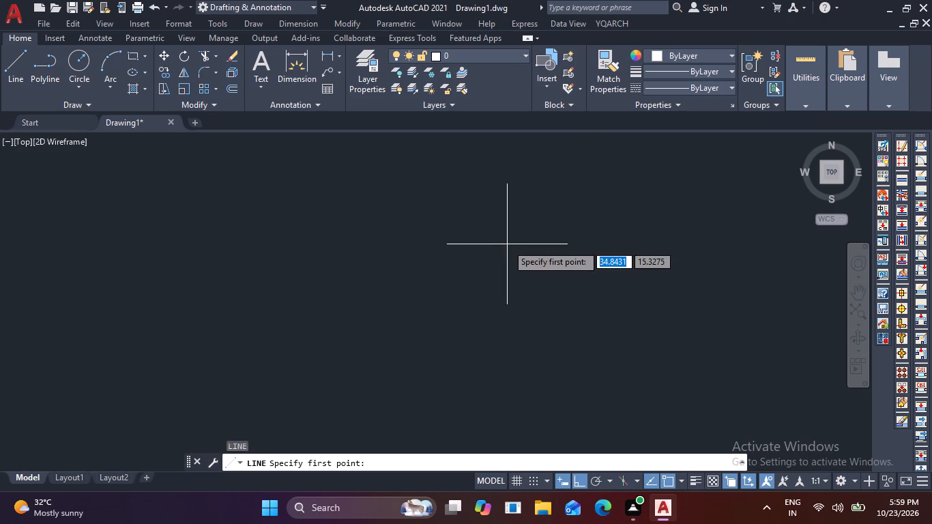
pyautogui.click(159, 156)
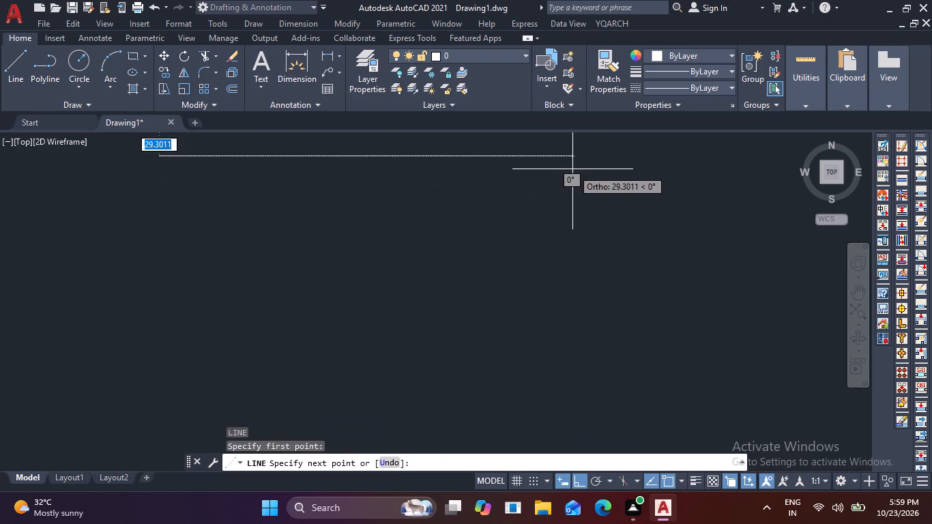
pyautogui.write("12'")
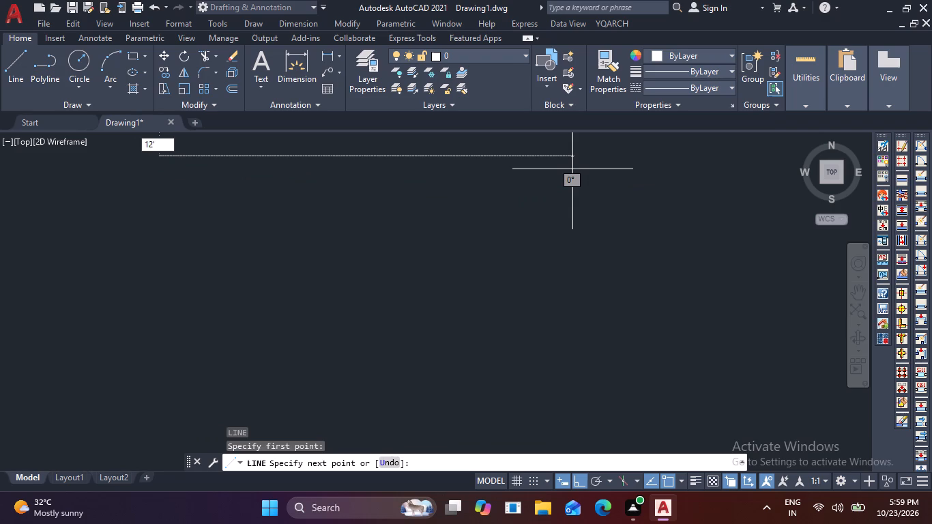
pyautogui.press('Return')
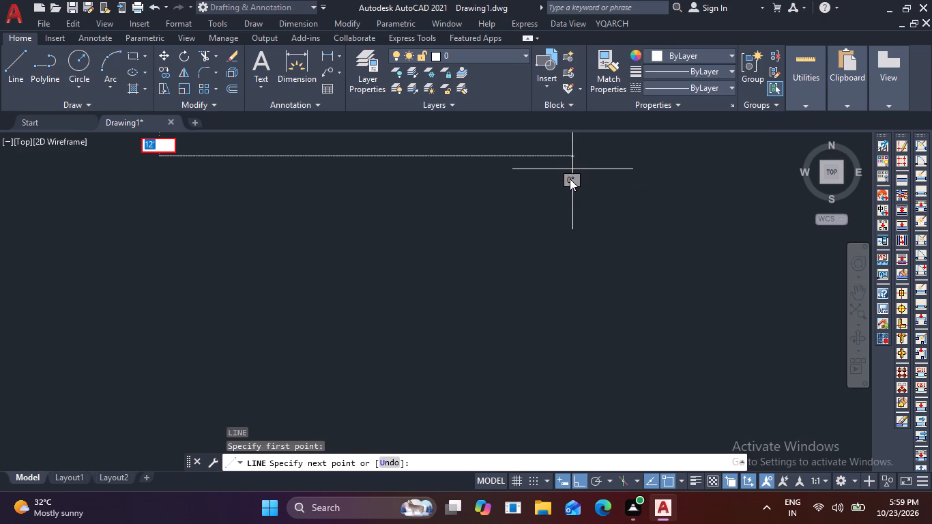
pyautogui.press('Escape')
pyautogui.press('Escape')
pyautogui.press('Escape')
# Set the drawing's length units to Engineering with a precision of 0'-0".
pyautogui.write('UN')
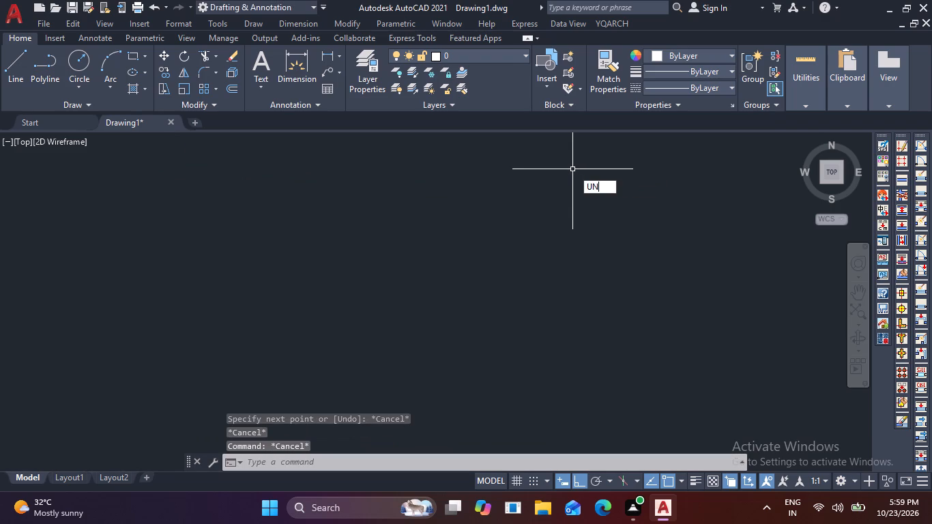
pyautogui.press('space')
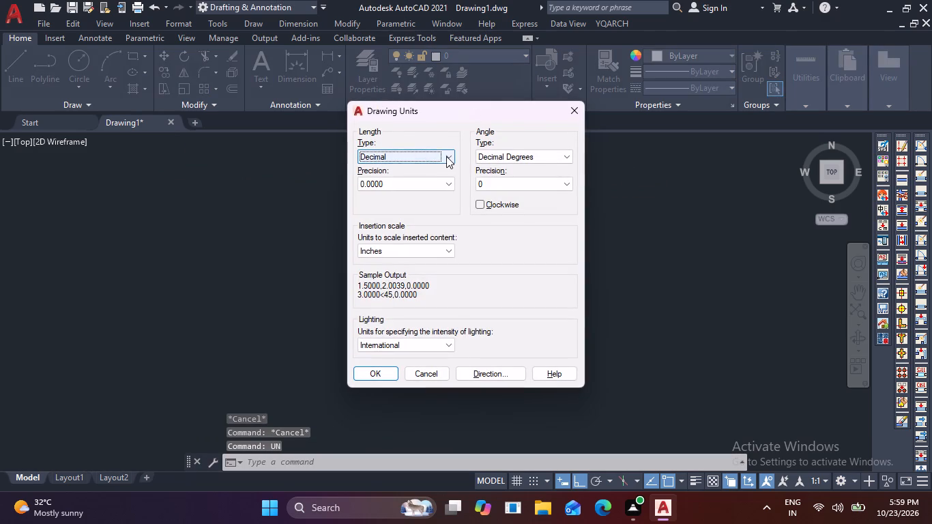
pyautogui.click(446, 156)
pyautogui.click(392, 190)
pyautogui.click(416, 186)
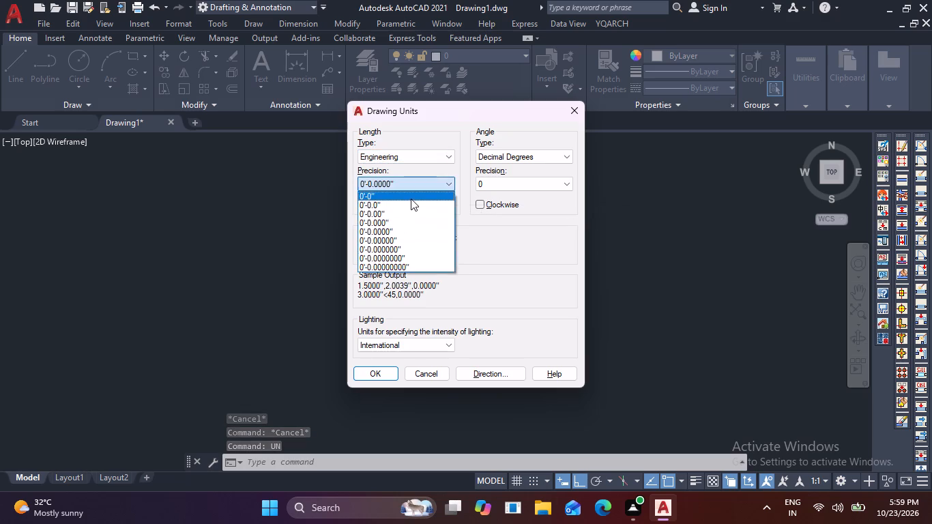
pyautogui.click(410, 200)
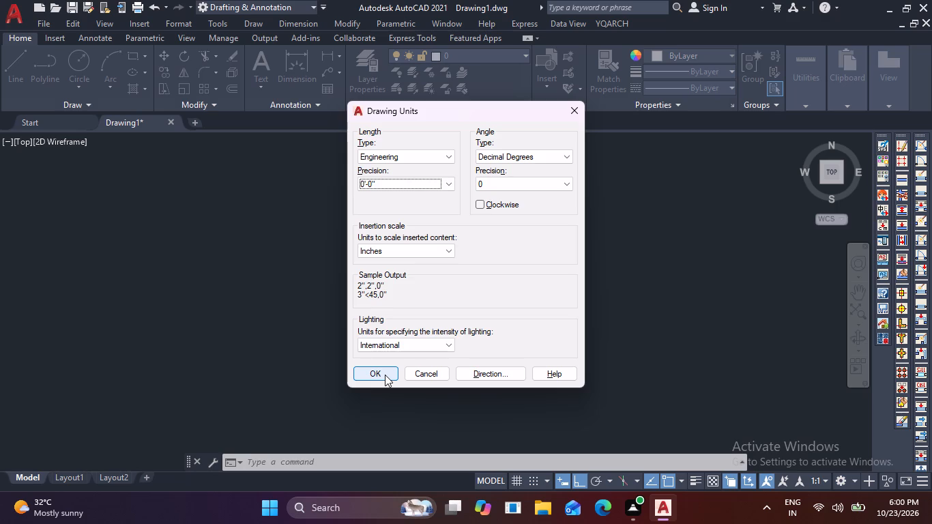
pyautogui.click(371, 379)
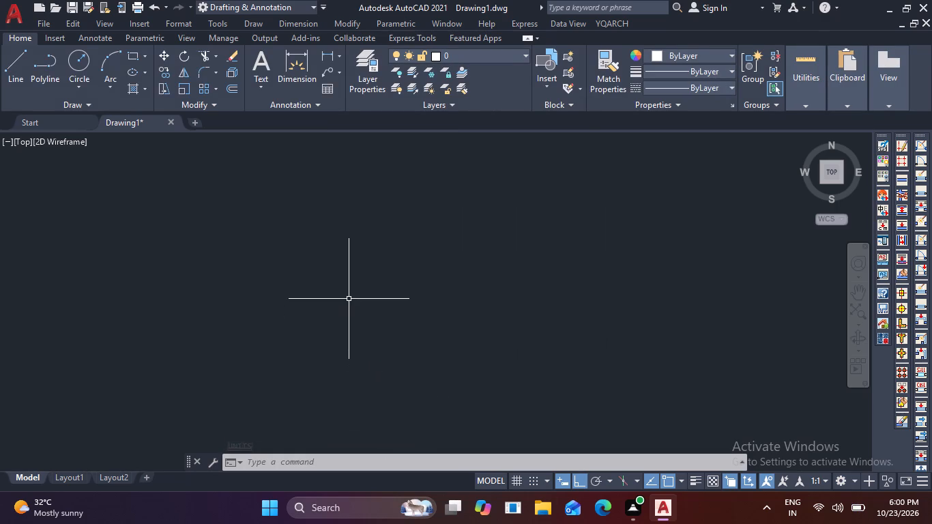
# Draw a horizontal line 12' long, running to the right from its start point.
pyautogui.write('L')
pyautogui.press('space')
pyautogui.click(236, 187)
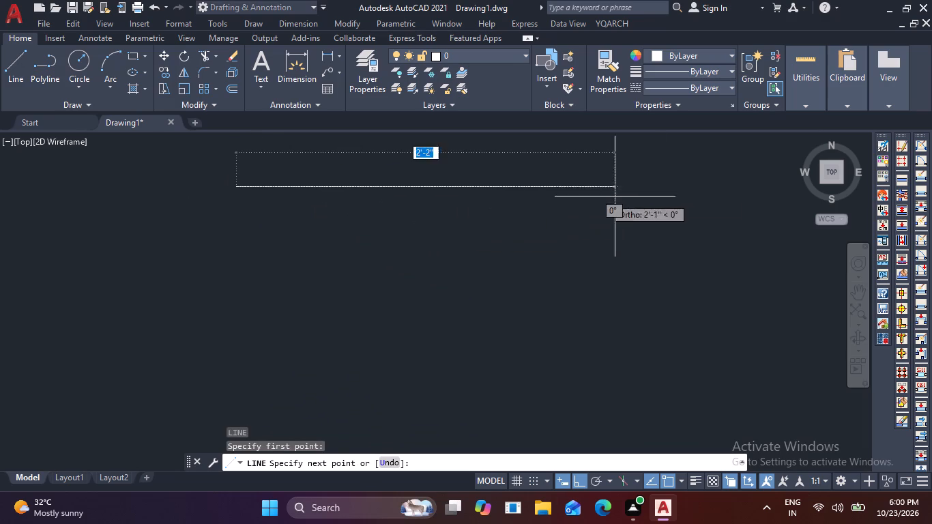
pyautogui.write('12')
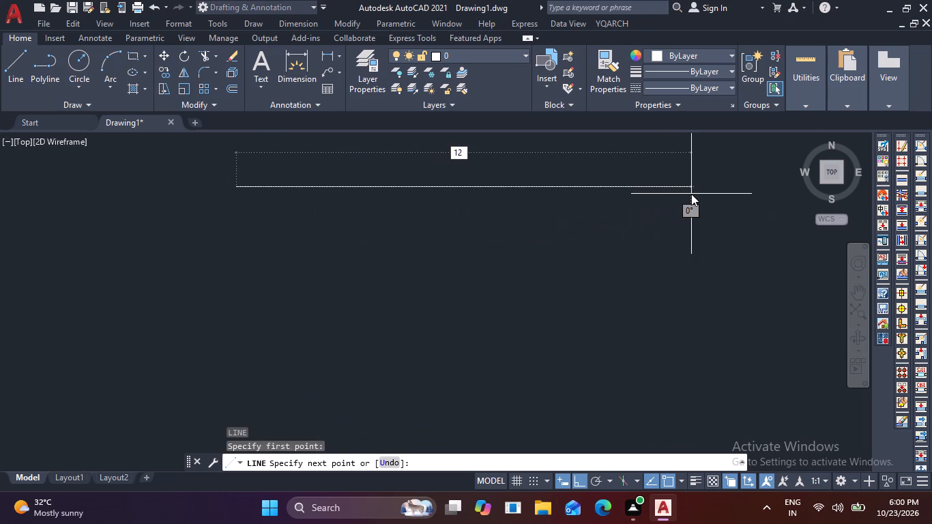
pyautogui.press("'")
pyautogui.press('Return')
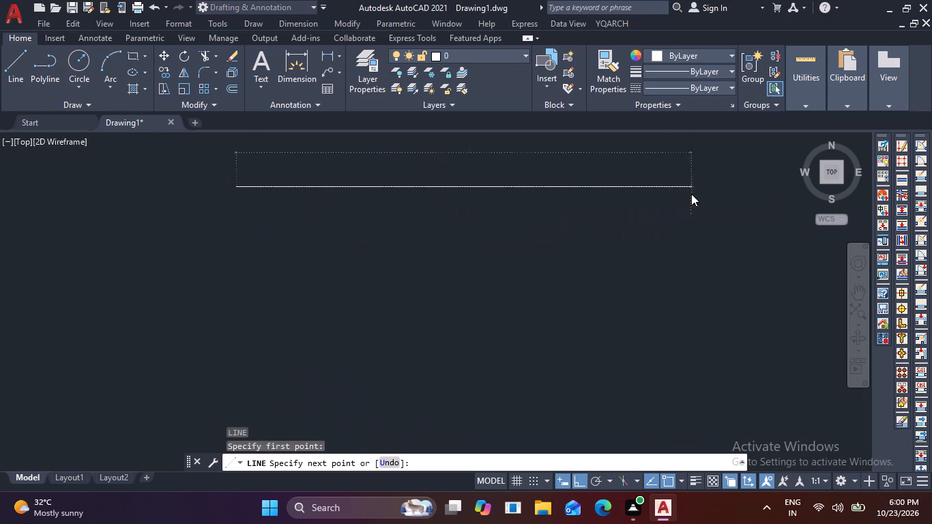
pyautogui.press('Escape')
# Draw a vertical line 11' long downward from the left end of the horizontal line.
pyautogui.scroll(-3, 640, 318)
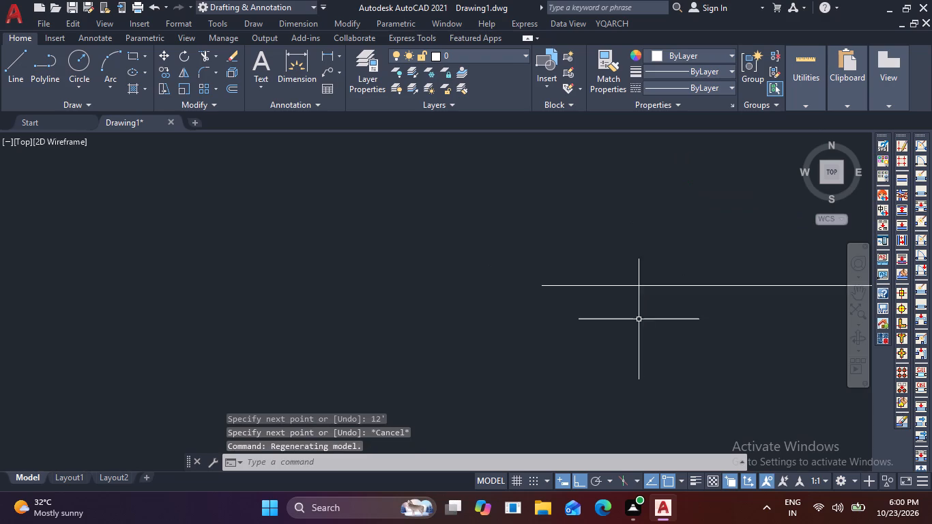
pyautogui.moveTo(639, 319); pyautogui.dragTo(181, 275, button='middle')
pyautogui.write('L')
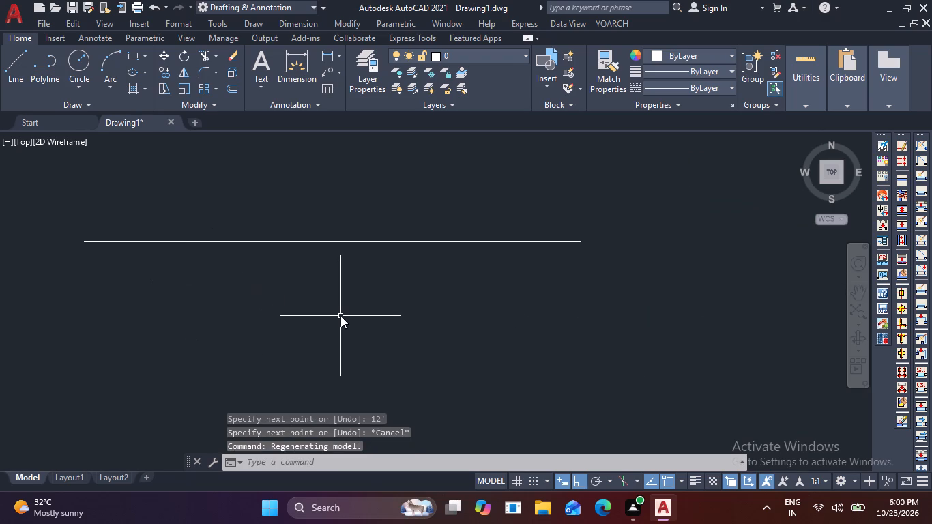
pyautogui.press('space')
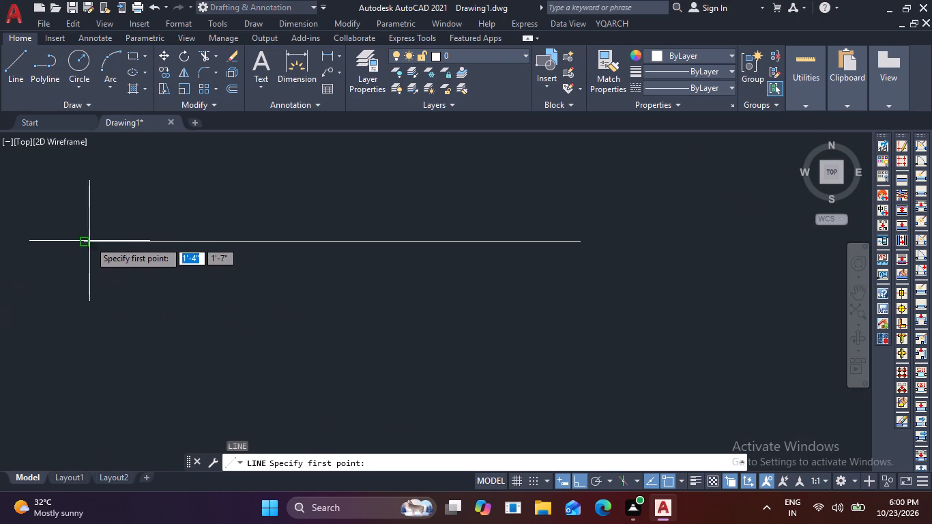
pyautogui.click(85, 241)
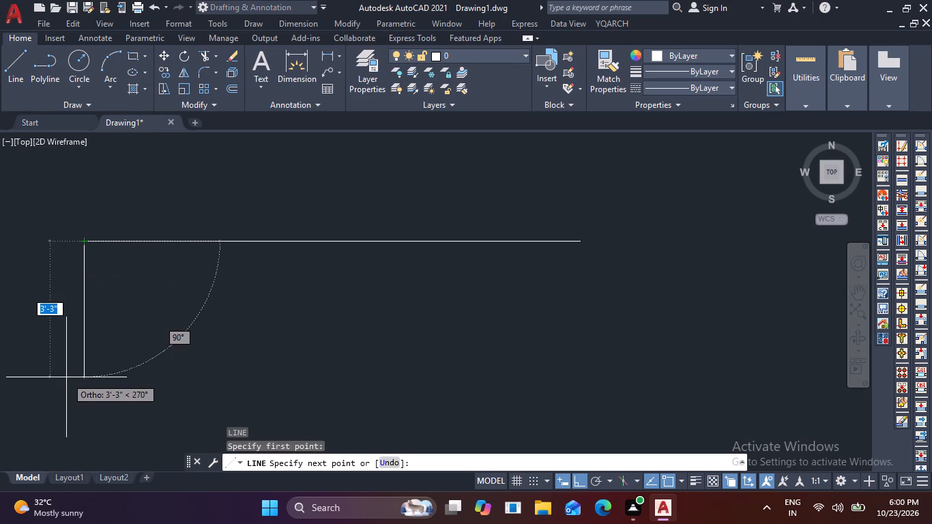
pyautogui.write('11')
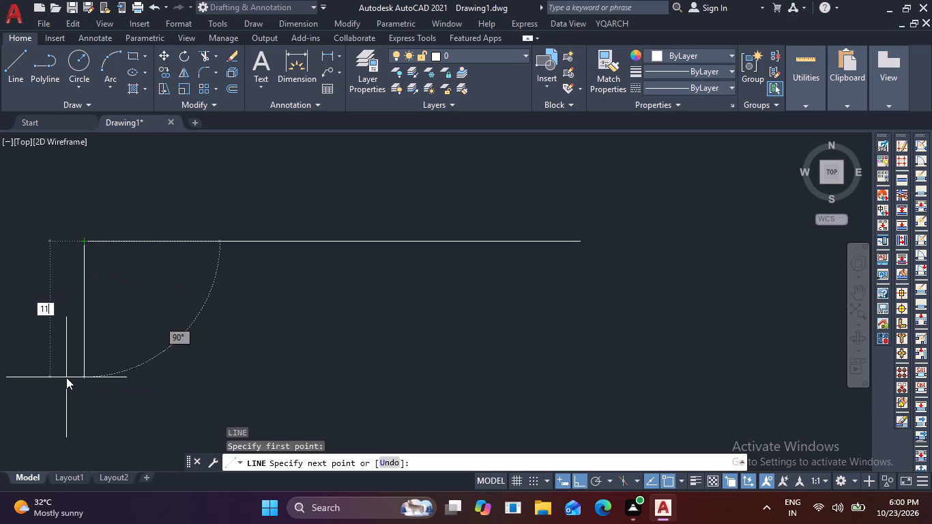
pyautogui.press("'")
pyautogui.press('Return')
pyautogui.press('Escape')
# Offset the horizontal line 9" upward, to the outside of the corner.
pyautogui.scroll(-2, 323, 342)
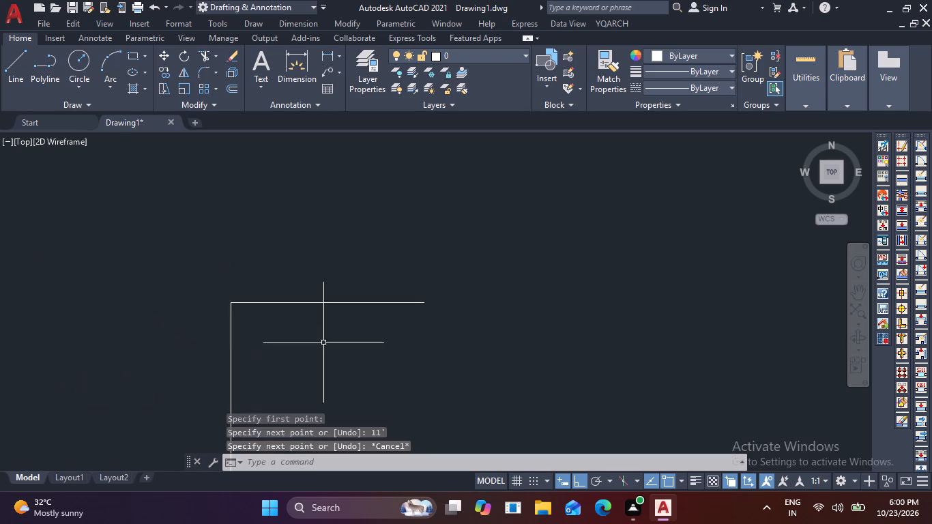
pyautogui.moveTo(302, 355); pyautogui.dragTo(350, 250, button='middle')
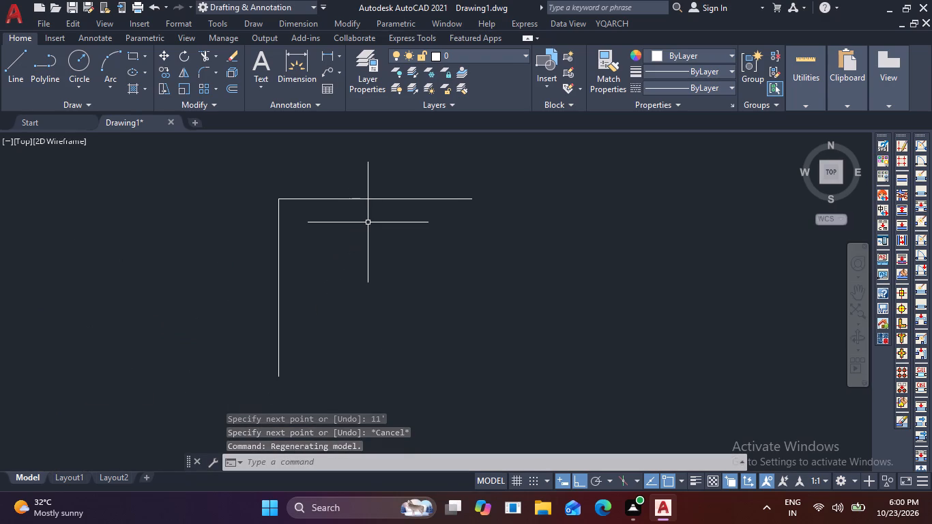
pyautogui.press('o')
pyautogui.press('Return')
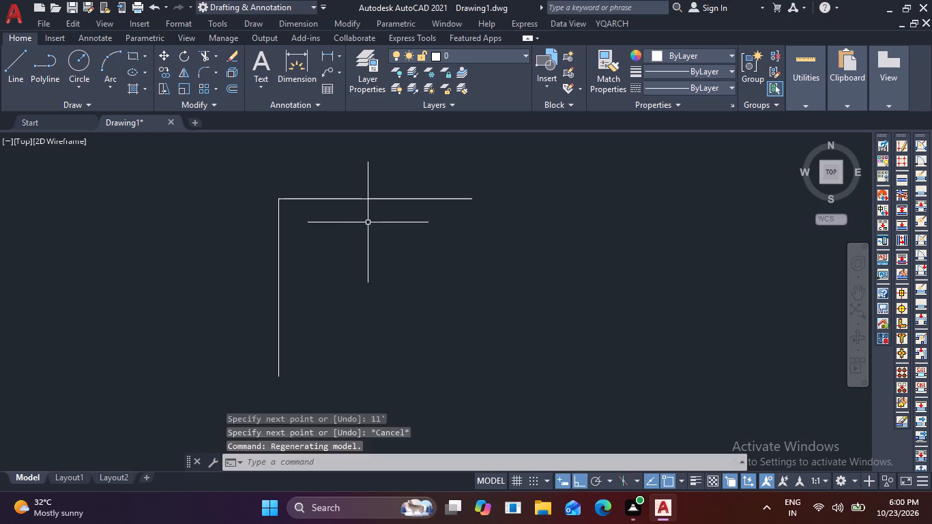
pyautogui.press('9')
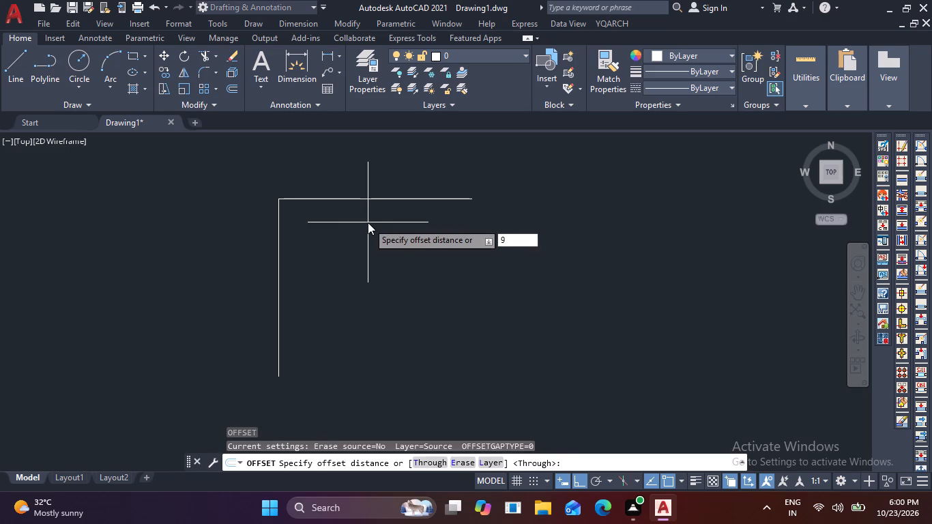
pyautogui.press('space')
pyautogui.click(370, 196)
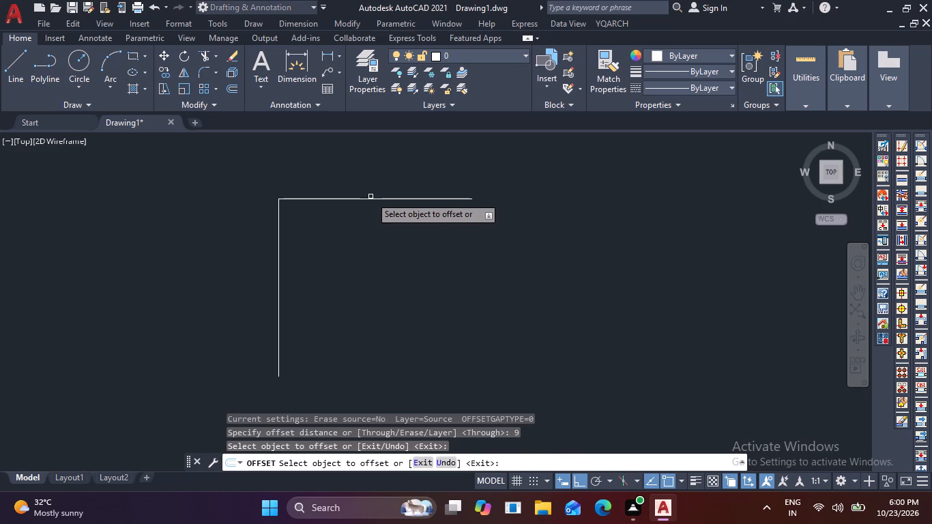
pyautogui.click(379, 199)
pyautogui.click(386, 181)
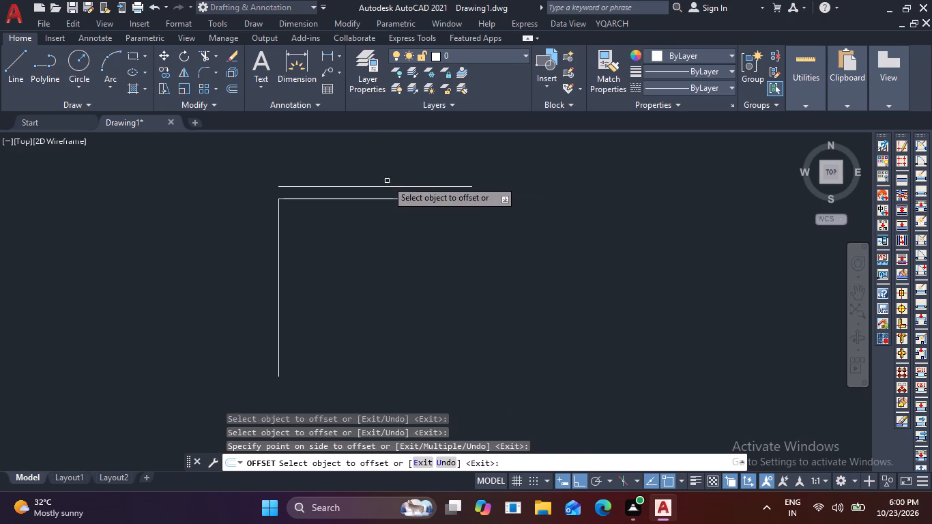
# Offset the 11' vertical line 9" to the left, to the outside of the room.
pyautogui.click(278, 237)
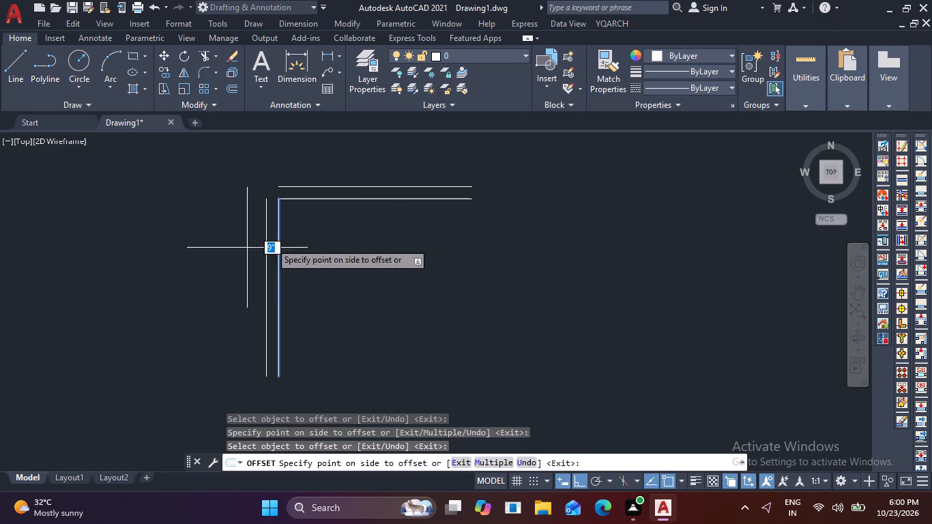
pyautogui.click(227, 253)
pyautogui.press('Escape')
# Fillet the outer horizontal and outer vertical wall lines so they meet in a sharp upper-left corner.
pyautogui.write('F')
pyautogui.press('space')
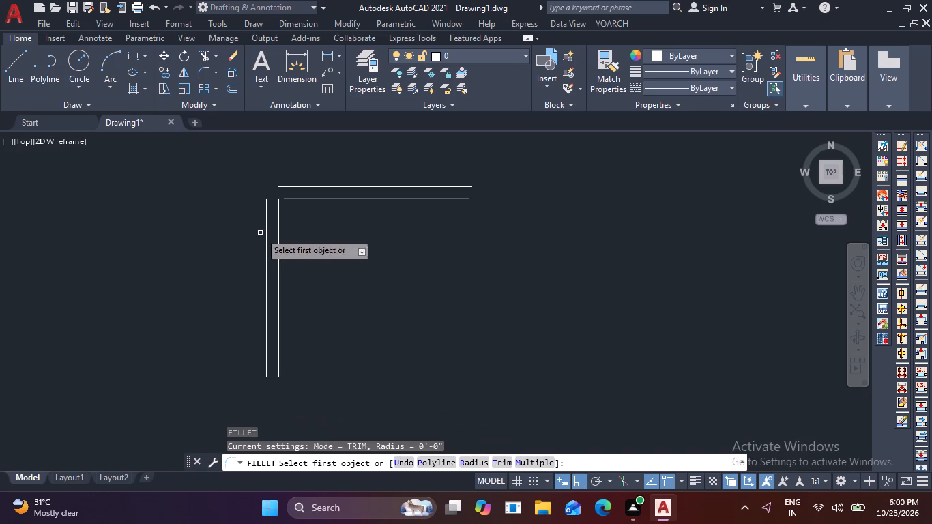
pyautogui.click(308, 188)
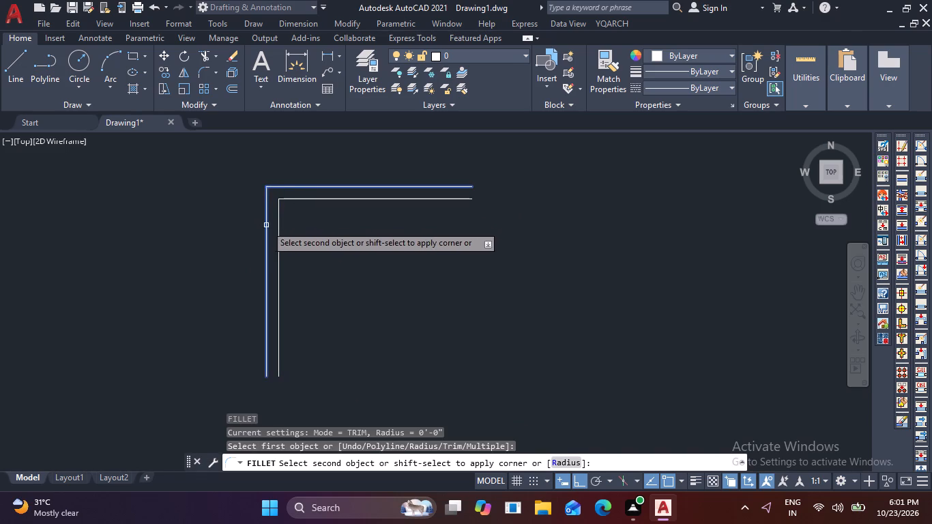
pyautogui.click(266, 225)
pyautogui.press('Escape')
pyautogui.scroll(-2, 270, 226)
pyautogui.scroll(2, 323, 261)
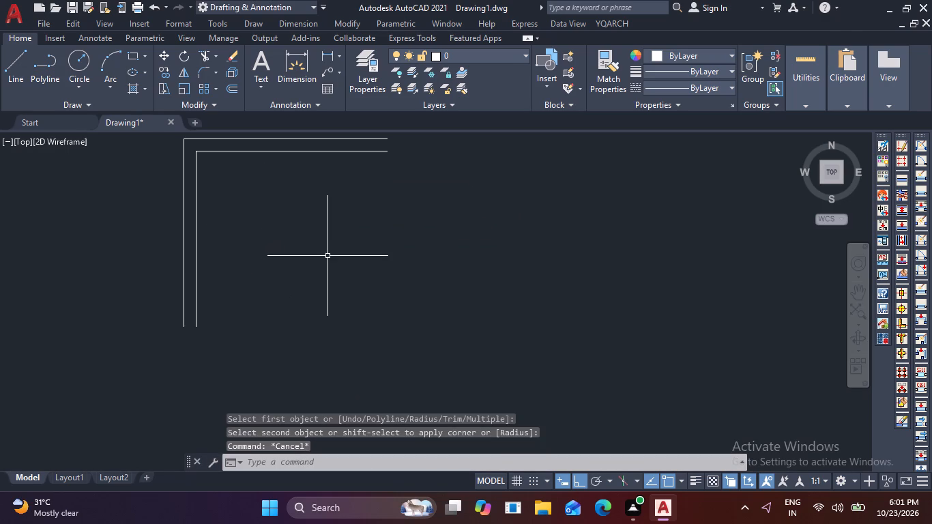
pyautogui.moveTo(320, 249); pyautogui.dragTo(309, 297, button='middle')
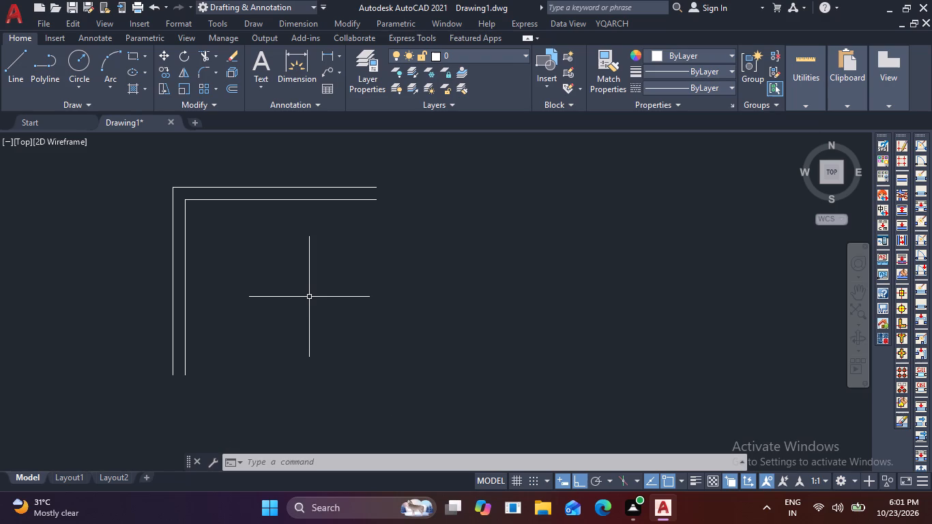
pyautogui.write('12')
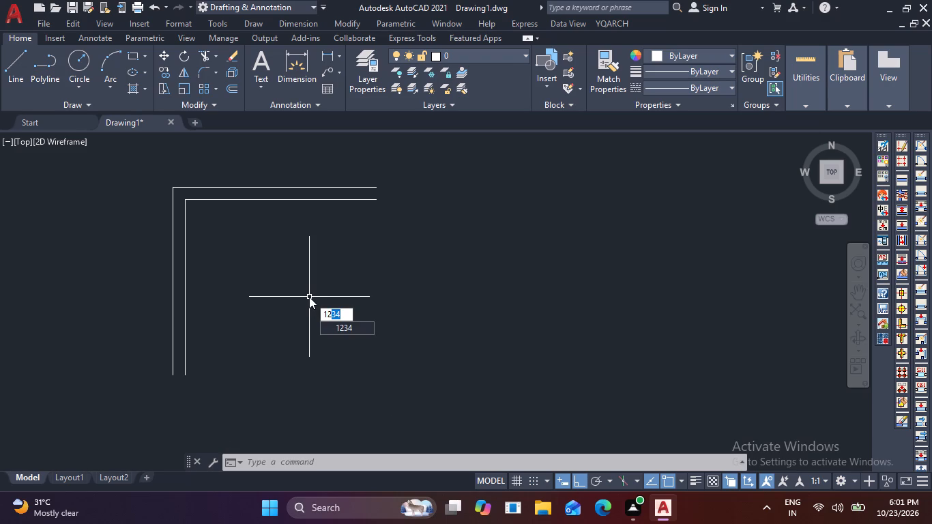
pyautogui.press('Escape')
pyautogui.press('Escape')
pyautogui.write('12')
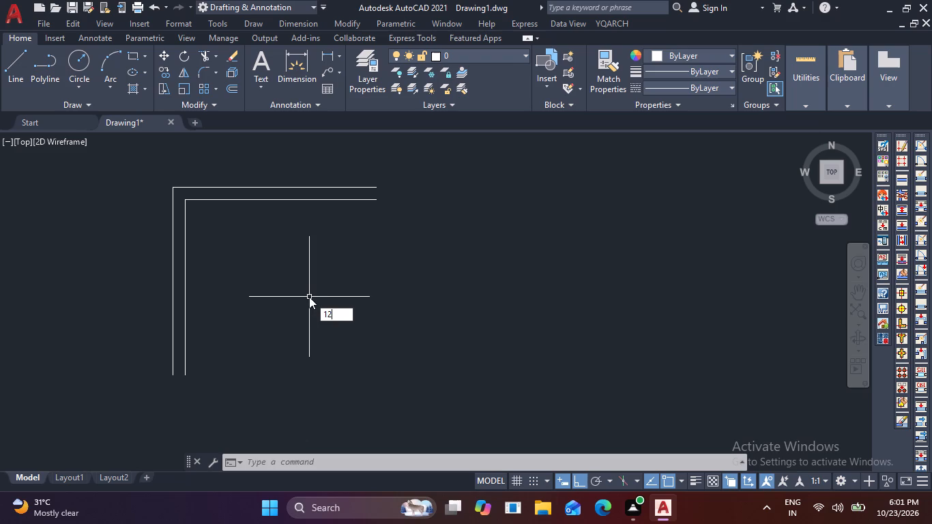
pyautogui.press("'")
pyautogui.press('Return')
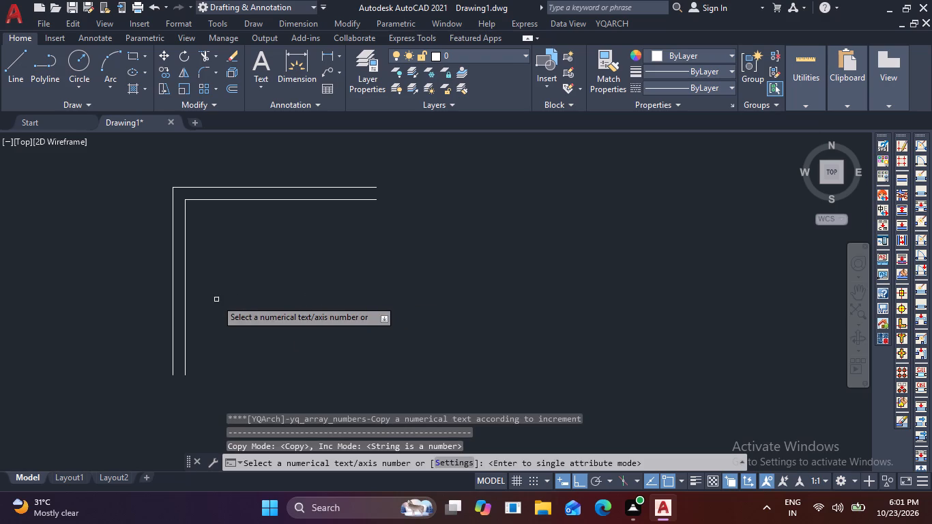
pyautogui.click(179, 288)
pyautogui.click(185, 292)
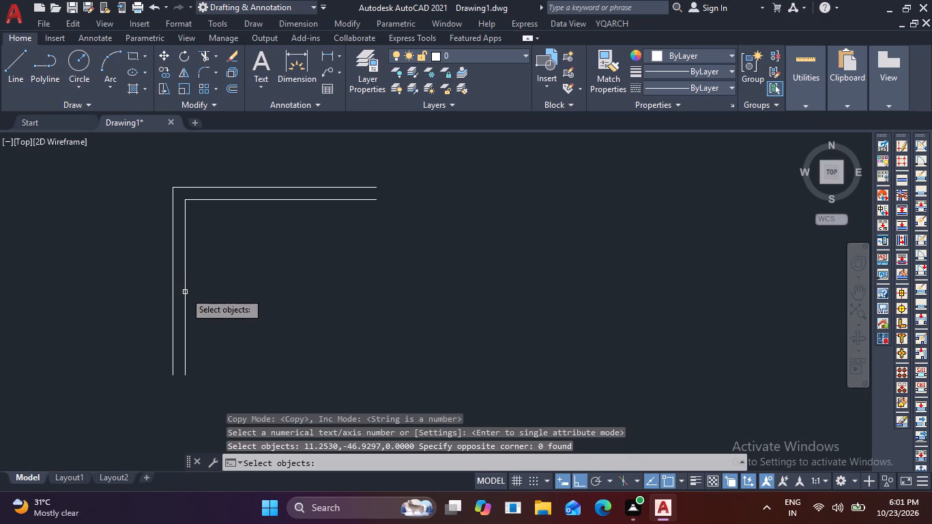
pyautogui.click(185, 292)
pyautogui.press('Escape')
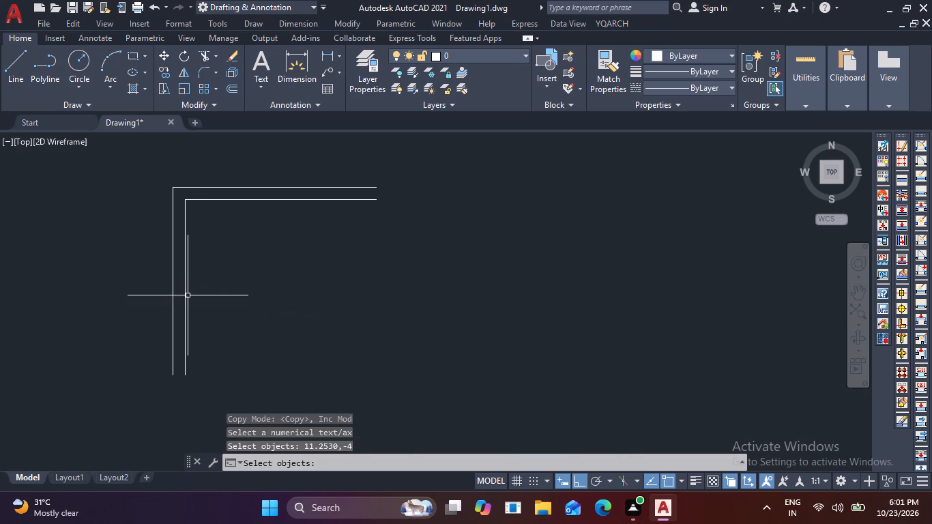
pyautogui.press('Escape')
# Offset the inner left vertical wall line 12' to the right to form the room's opposite wall.
pyautogui.press('o')
pyautogui.press('Return')
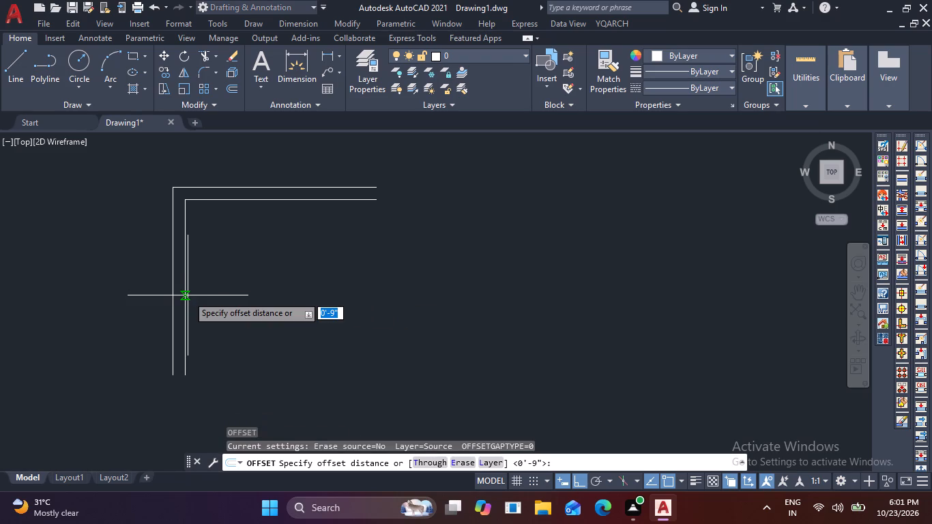
pyautogui.write("12'")
pyautogui.press('Return')
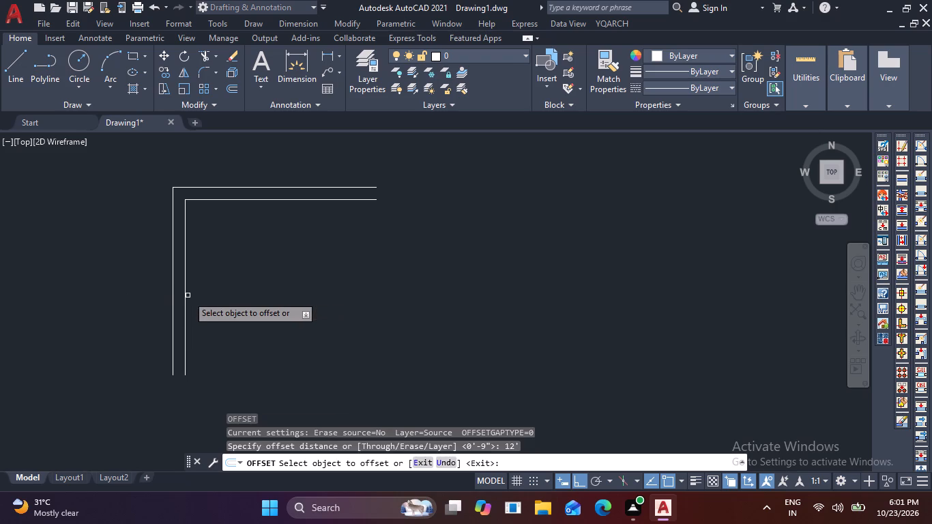
pyautogui.click(184, 295)
pyautogui.click(349, 304)
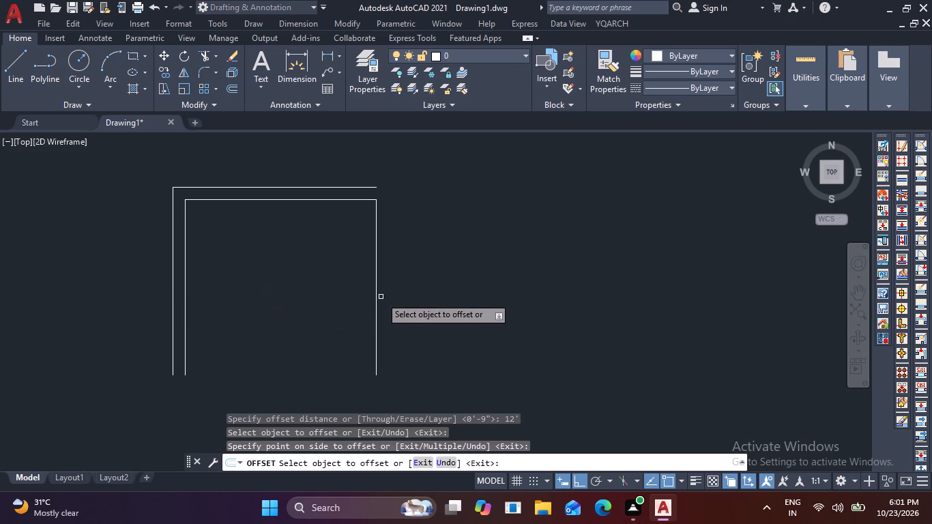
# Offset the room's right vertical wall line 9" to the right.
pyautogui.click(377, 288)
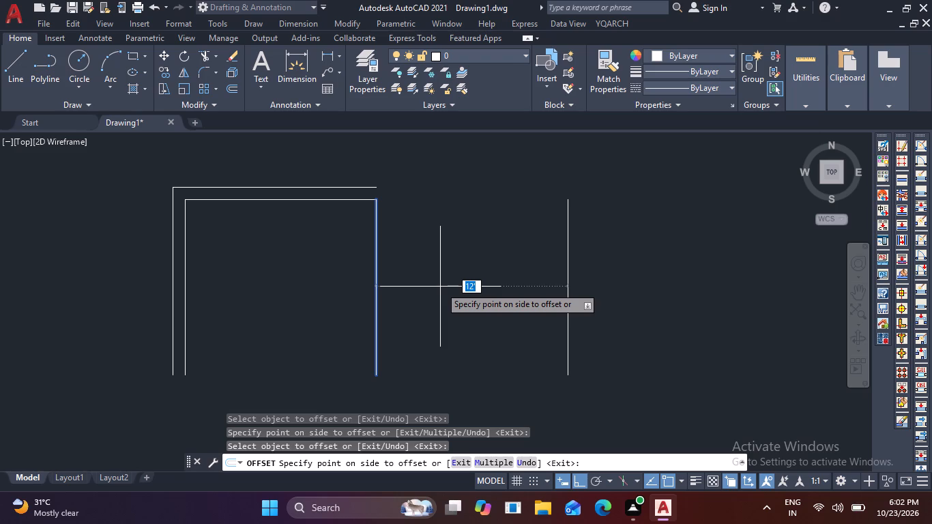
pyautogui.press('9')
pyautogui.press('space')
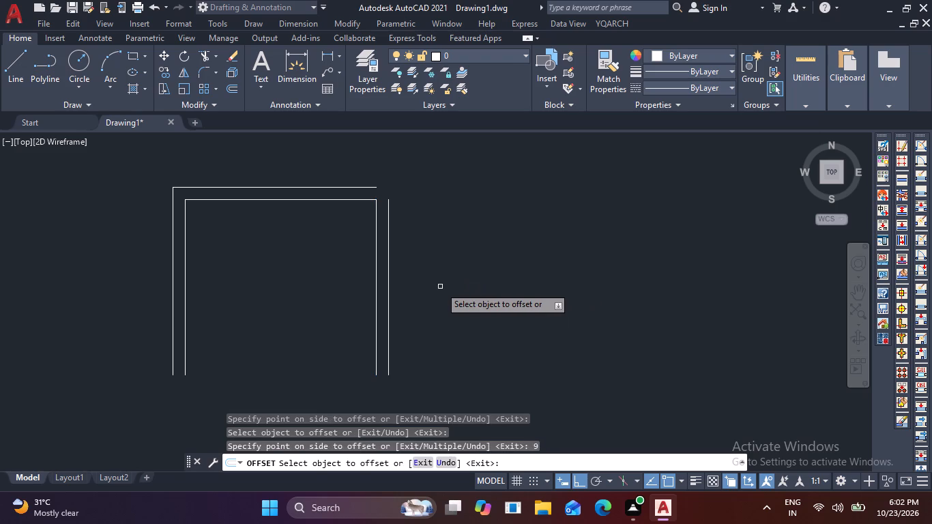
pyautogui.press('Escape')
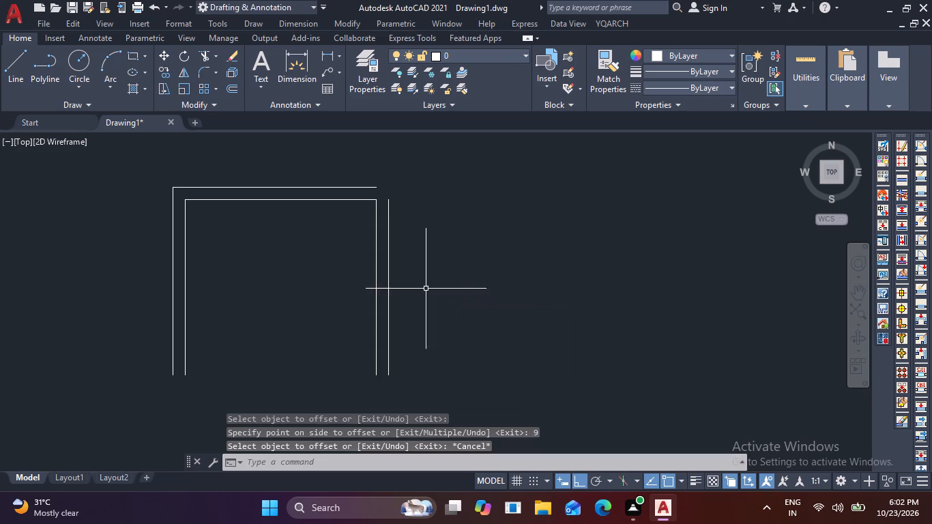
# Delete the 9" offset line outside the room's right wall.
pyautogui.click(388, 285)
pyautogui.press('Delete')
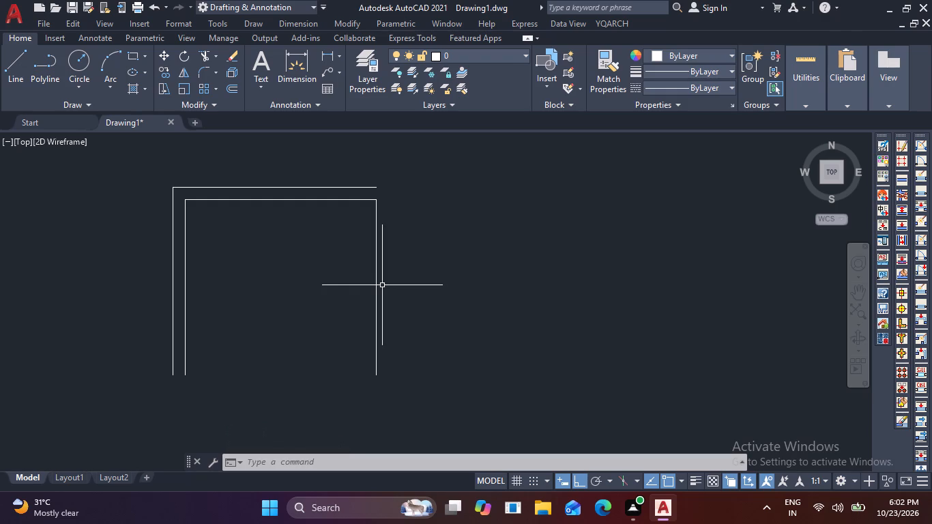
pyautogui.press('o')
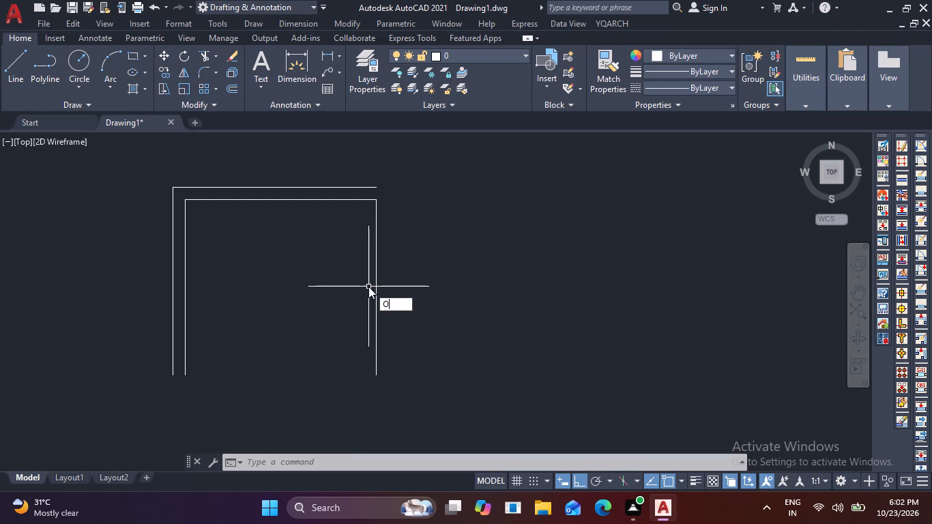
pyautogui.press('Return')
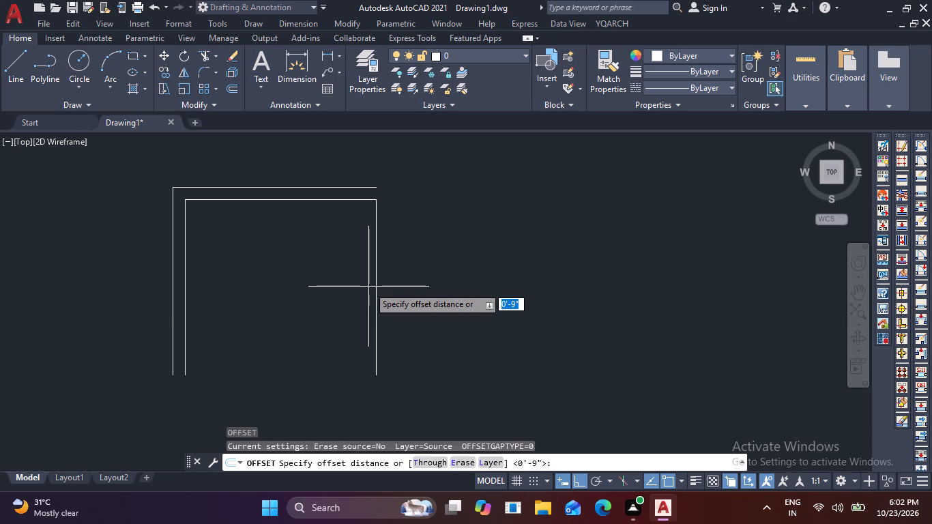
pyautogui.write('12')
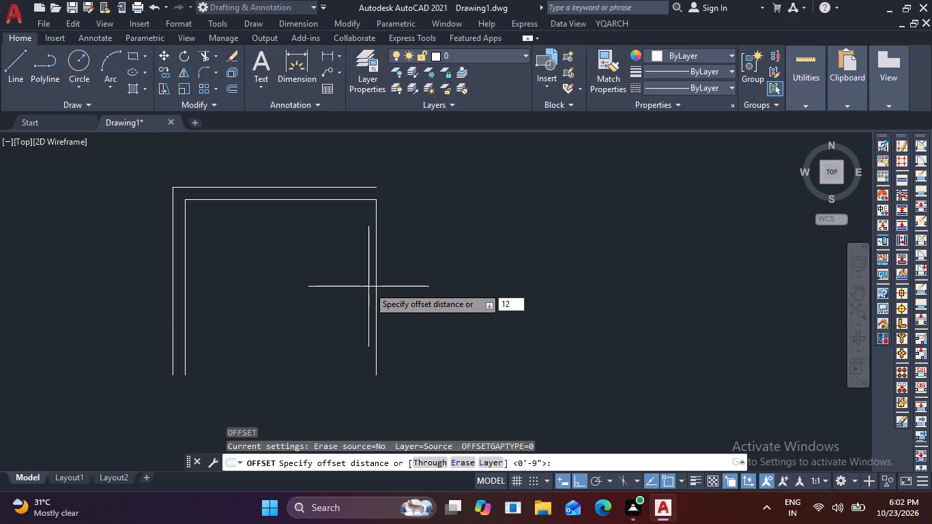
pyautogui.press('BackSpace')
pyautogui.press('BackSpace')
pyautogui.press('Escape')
# Offset the room's right vertical wall line 6" to the right as a partition wall.
pyautogui.press('o')
pyautogui.press('Return')
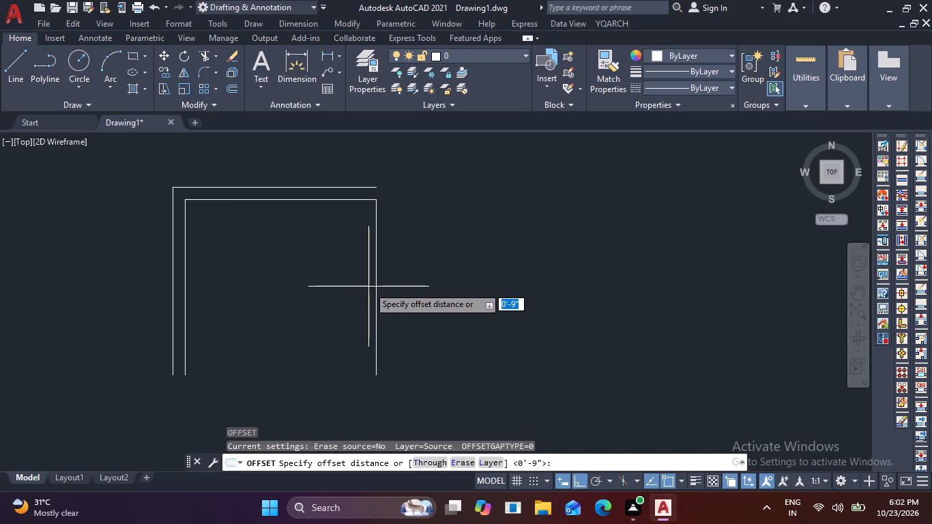
pyautogui.write('6')
pyautogui.press('space')
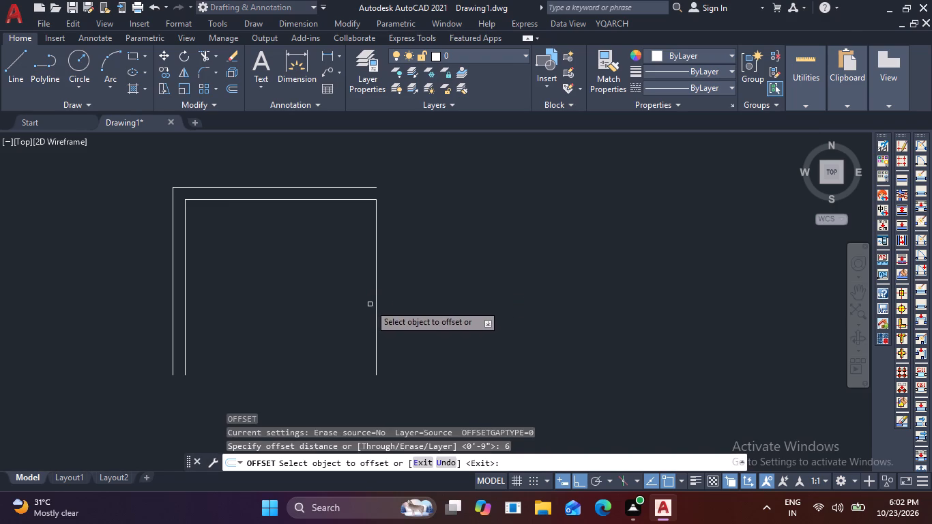
pyautogui.click(377, 300)
pyautogui.click(459, 277)
pyautogui.press('Escape')
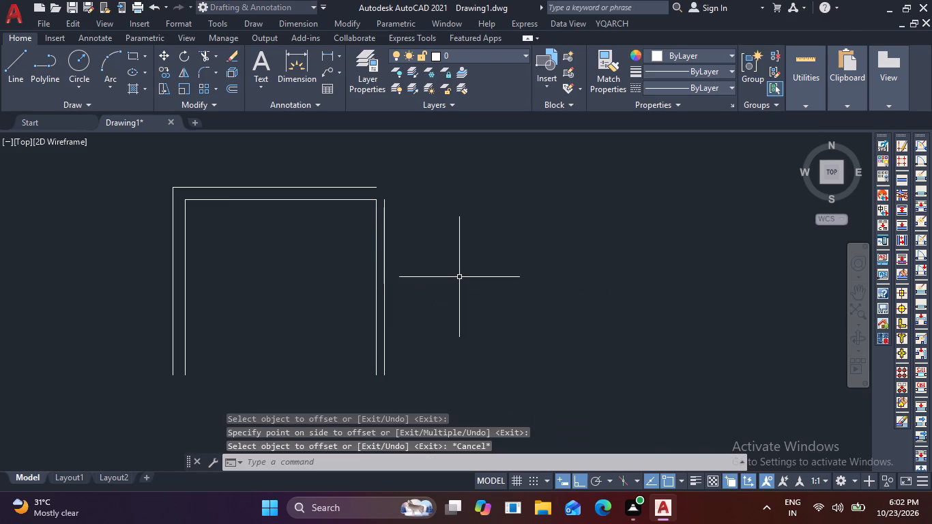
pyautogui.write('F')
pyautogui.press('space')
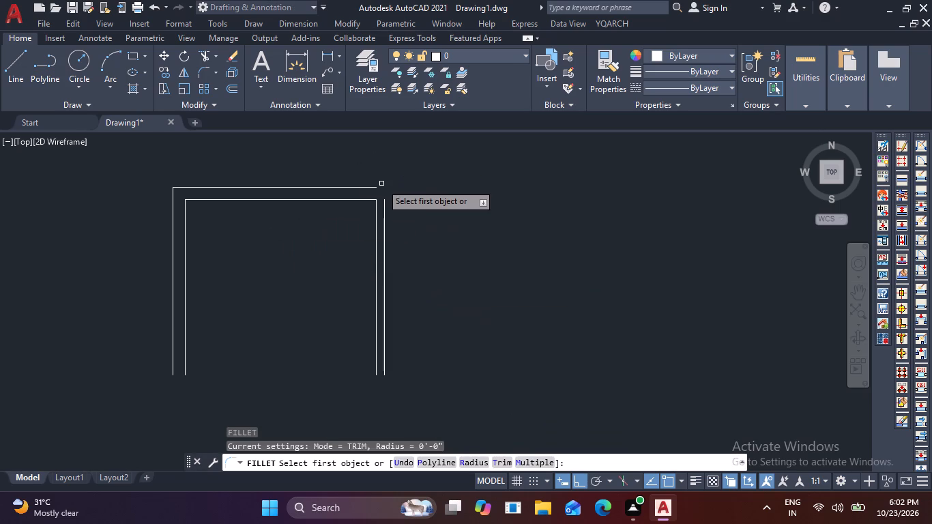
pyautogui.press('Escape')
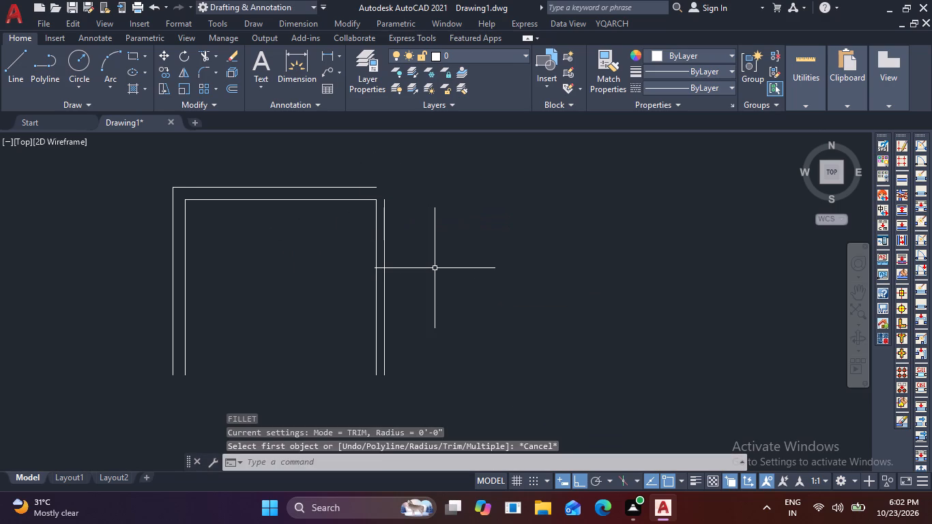
# Offset the outer line of the 6" partition wall 4' to the right.
pyautogui.press('o')
pyautogui.press('Return')
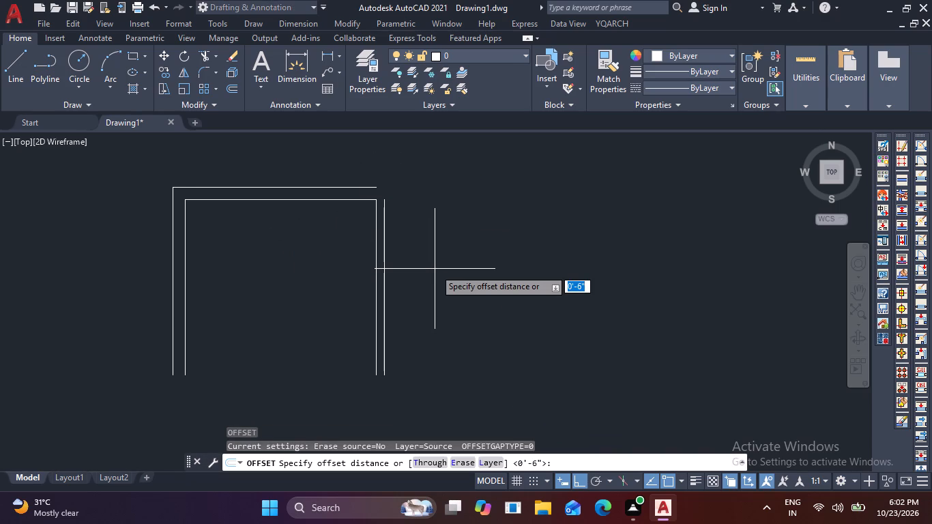
pyautogui.write("4'")
pyautogui.press('Return')
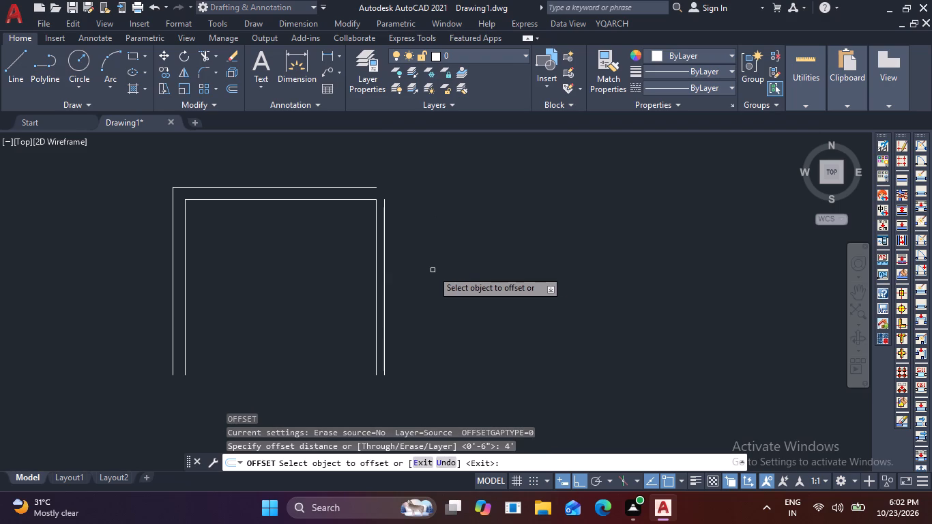
pyautogui.click(384, 296)
pyautogui.click(548, 280)
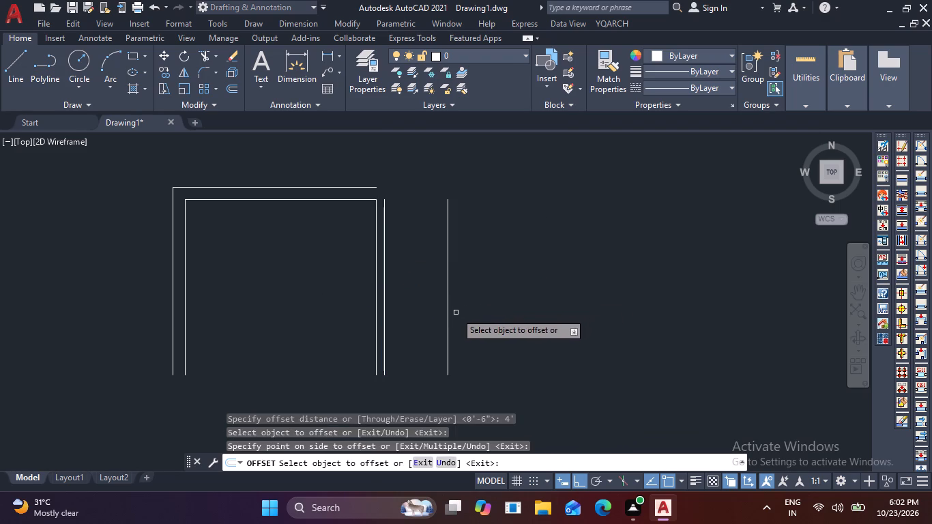
# Offset the new vertical line 6" to the right to form a second partition wall.
pyautogui.click(448, 316)
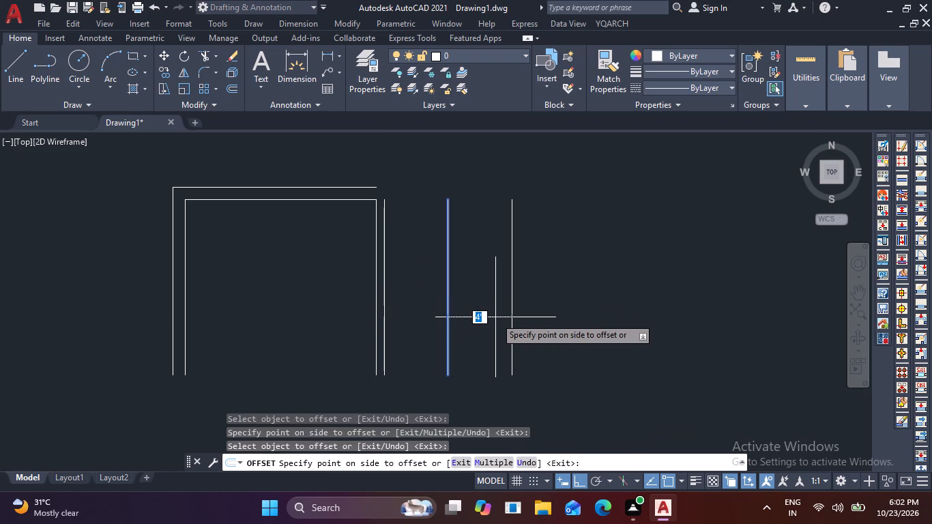
pyautogui.write('6')
pyautogui.press('space')
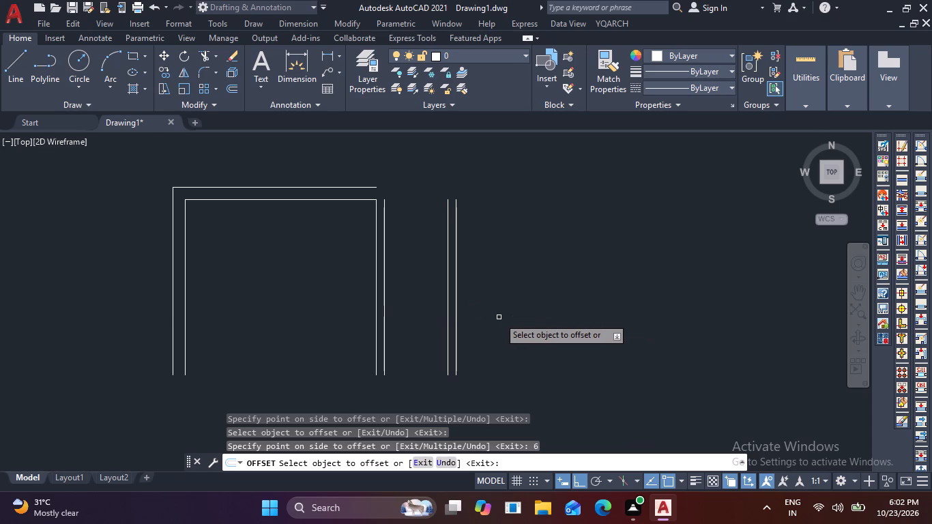
# Offset the right line of the second 6" partition 11'6" to the right.
pyautogui.click(454, 297)
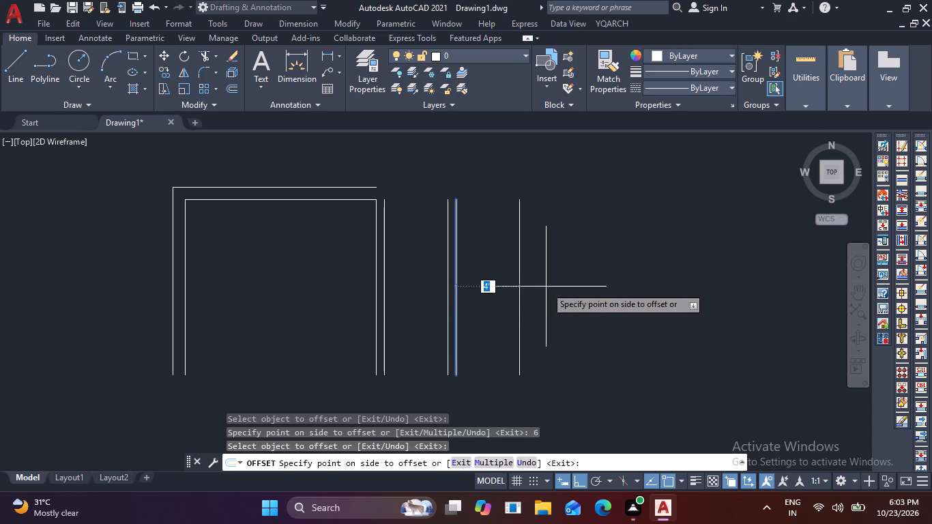
pyautogui.write("11'")
pyautogui.press('6')
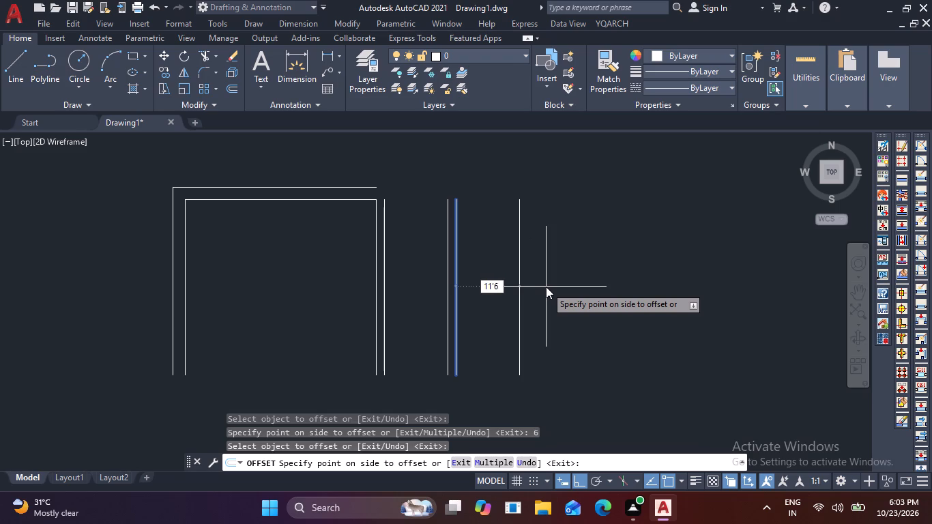
pyautogui.press('Return')
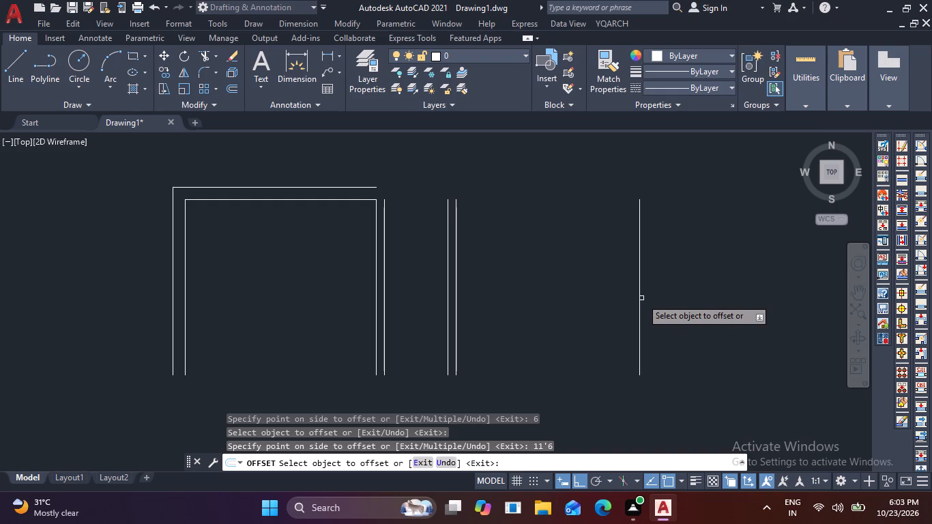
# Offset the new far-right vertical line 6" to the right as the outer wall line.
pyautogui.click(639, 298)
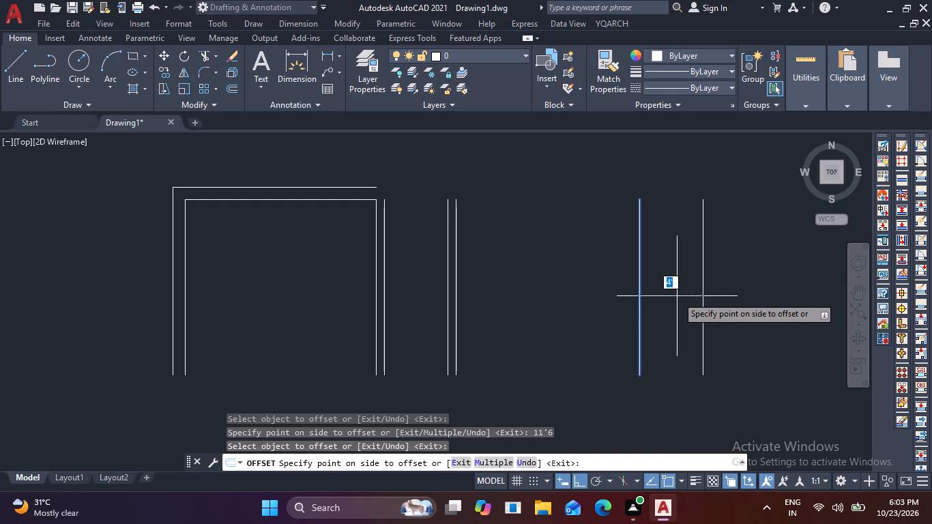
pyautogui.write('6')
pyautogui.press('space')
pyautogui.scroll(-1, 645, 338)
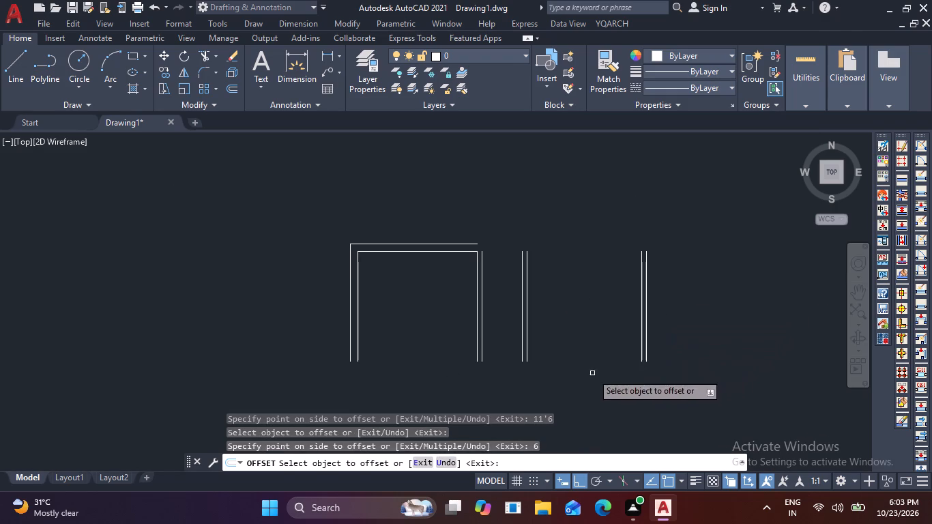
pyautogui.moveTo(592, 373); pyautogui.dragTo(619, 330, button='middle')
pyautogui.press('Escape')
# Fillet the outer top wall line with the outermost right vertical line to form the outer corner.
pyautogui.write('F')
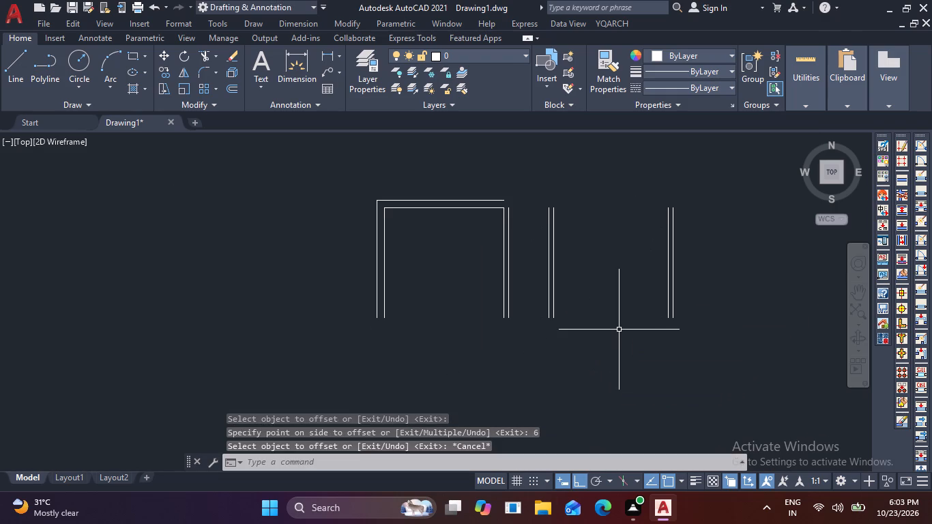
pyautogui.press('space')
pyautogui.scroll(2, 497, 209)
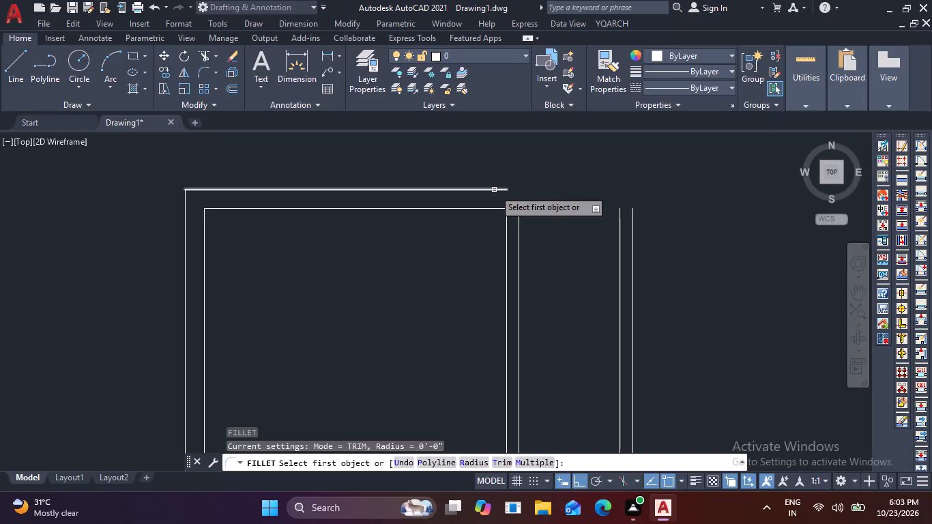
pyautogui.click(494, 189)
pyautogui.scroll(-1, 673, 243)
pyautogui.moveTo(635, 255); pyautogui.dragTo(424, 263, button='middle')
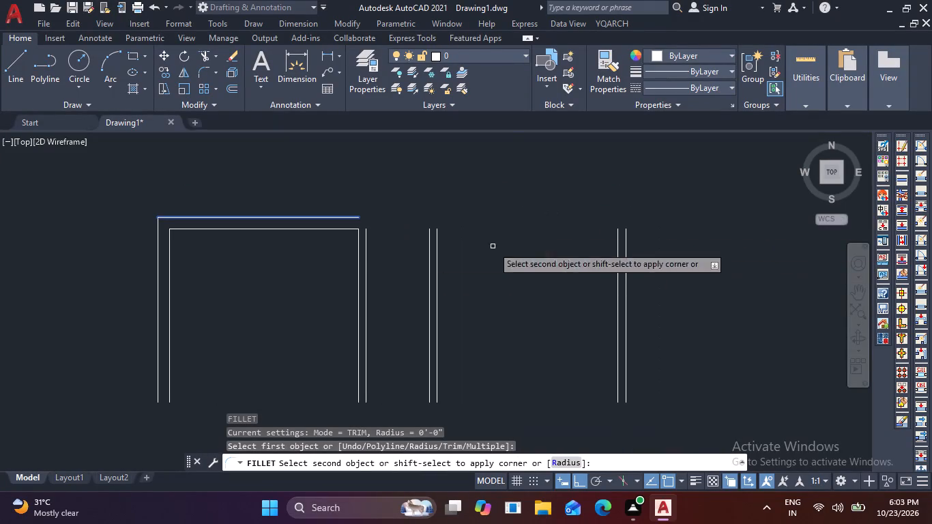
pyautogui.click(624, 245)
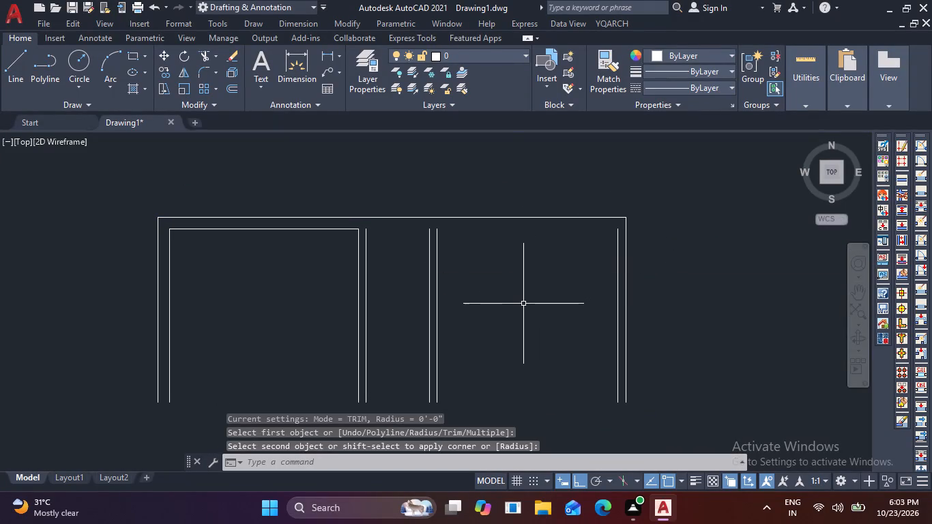
# Fillet the inner top wall line with the right wall's inner vertical line to form the inner corner.
pyautogui.press('space')
pyautogui.click(329, 230)
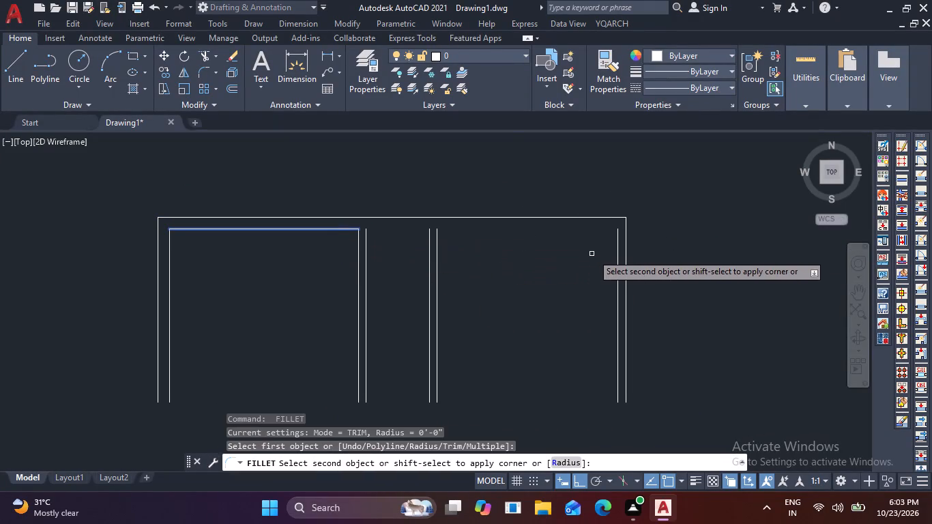
pyautogui.click(619, 250)
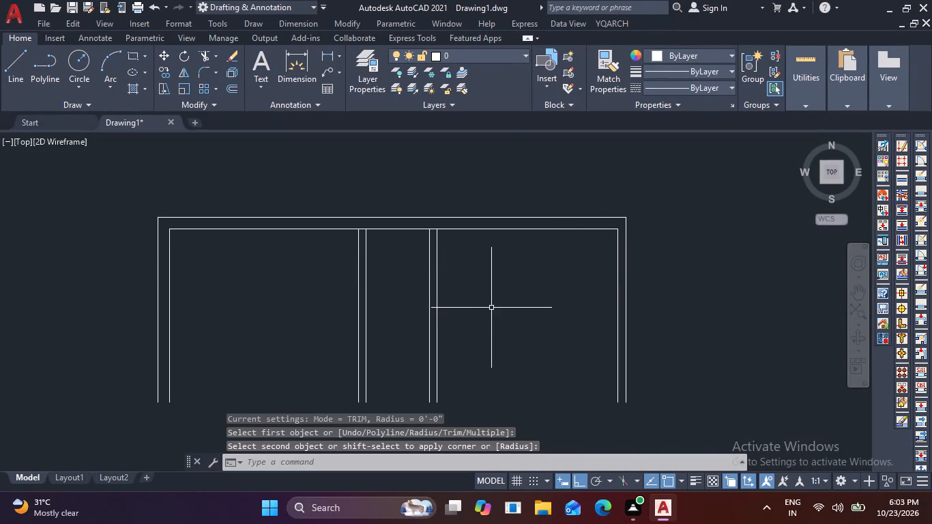
pyautogui.press('Escape')
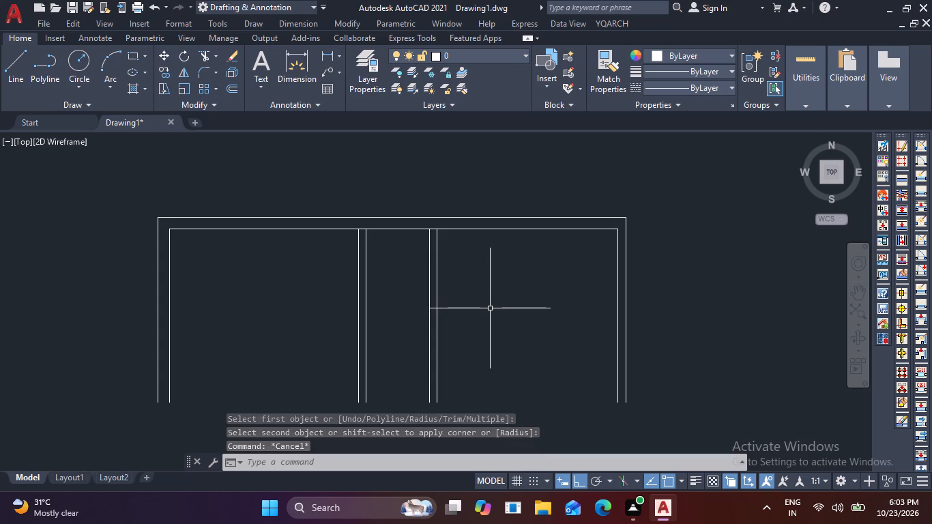
pyautogui.press('Escape')
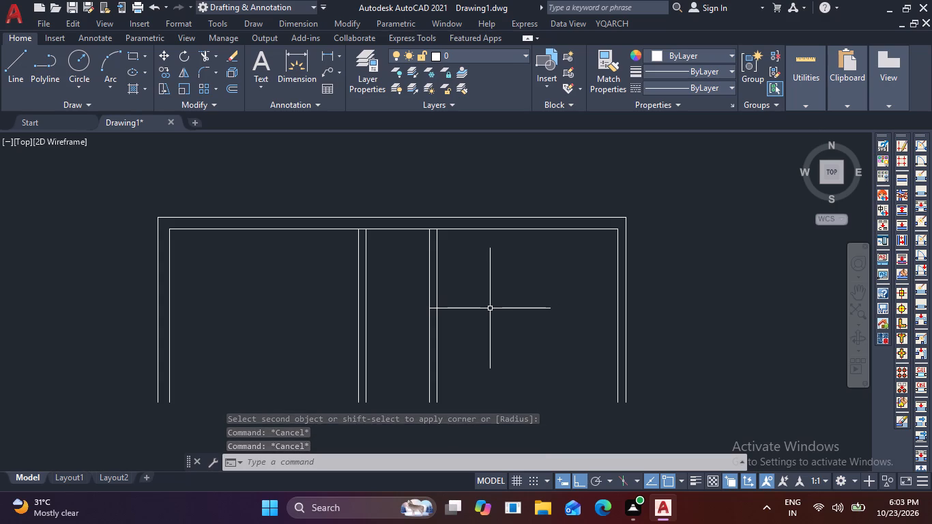
# Trim the inner top wall line between the two lines of each 6" partition.
pyautogui.write('TR')
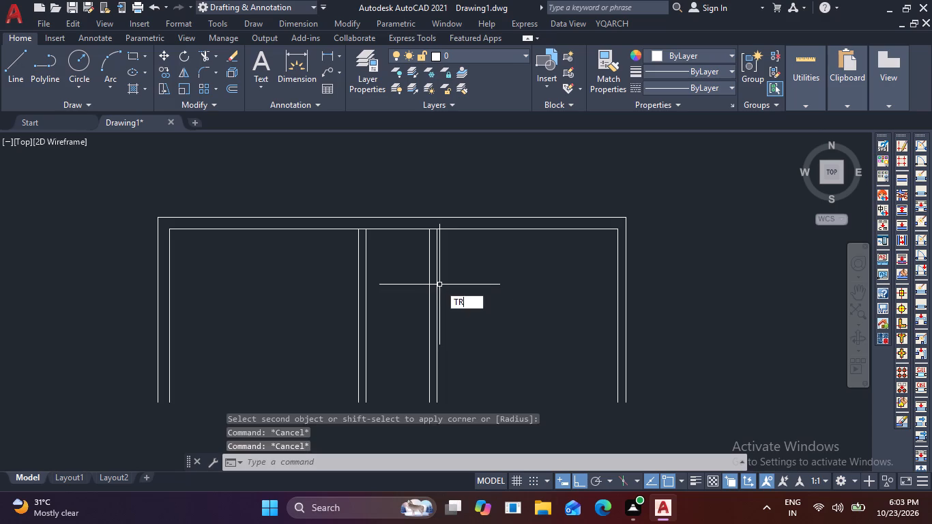
pyautogui.press('space')
pyautogui.scroll(3, 355, 242)
pyautogui.click(374, 179)
pyautogui.click(377, 205)
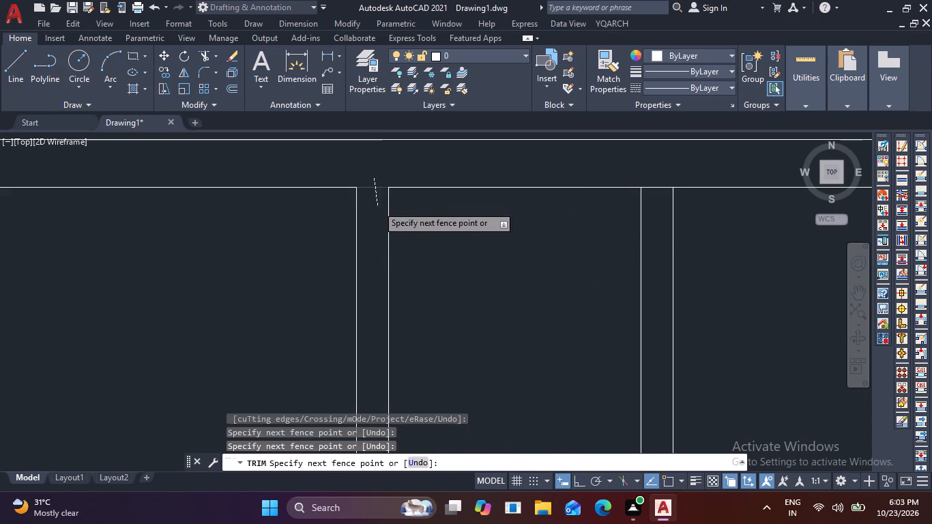
pyautogui.click(656, 183)
pyautogui.click(654, 205)
pyautogui.scroll(-2, 654, 205)
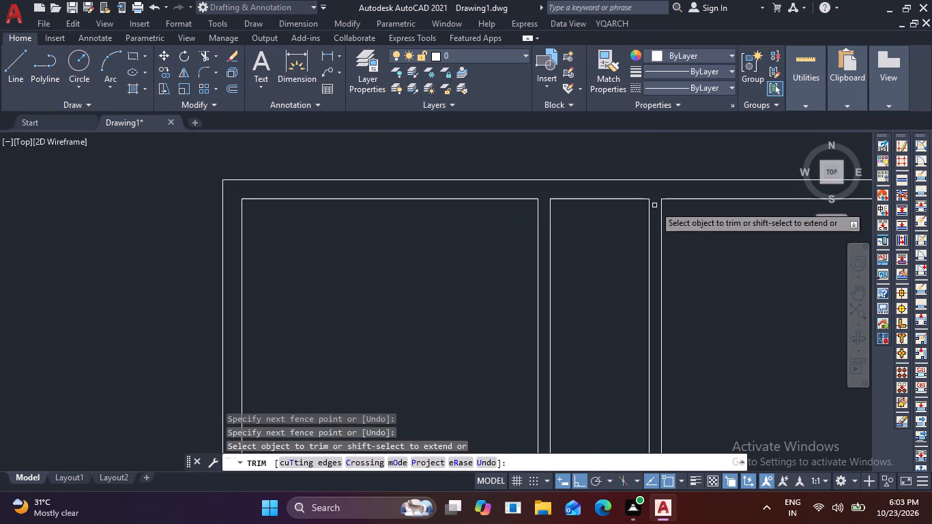
pyautogui.moveTo(725, 233); pyautogui.dragTo(440, 274, button='middle')
pyautogui.press('Escape')
pyautogui.press('Escape')
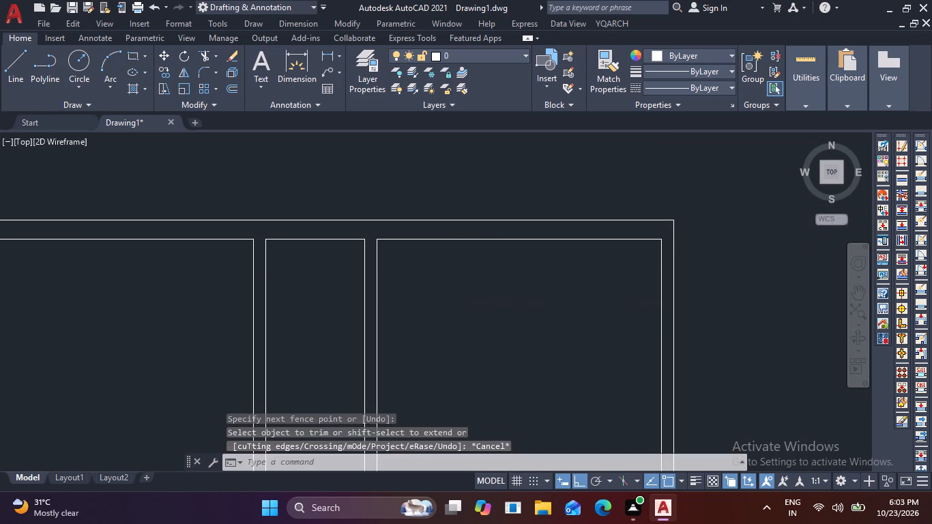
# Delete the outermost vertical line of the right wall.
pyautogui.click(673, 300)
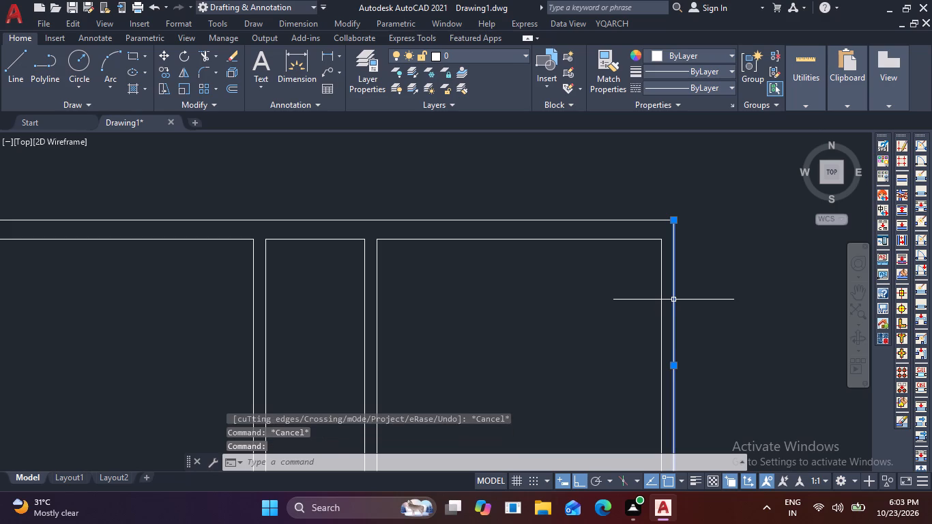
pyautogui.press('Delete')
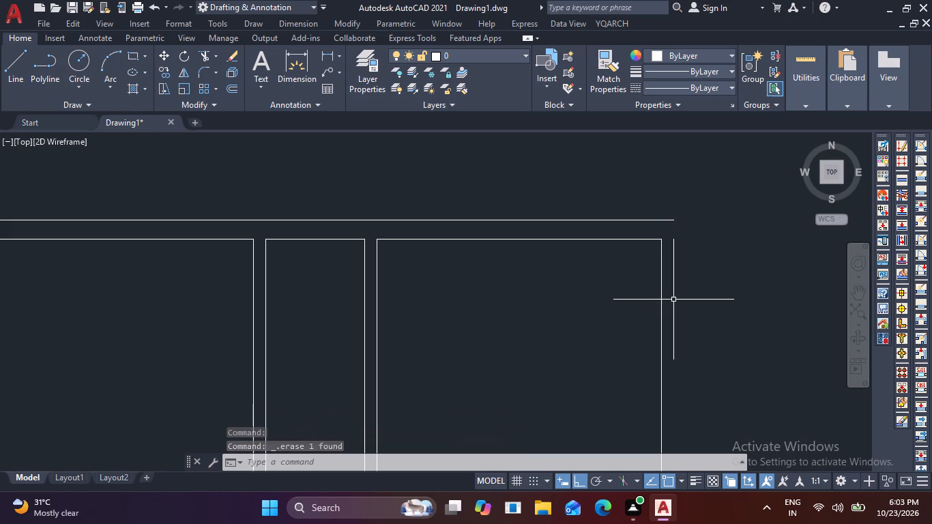
# Offset the right wall's inner vertical line 9" outward as the outer wall line.
pyautogui.press('o')
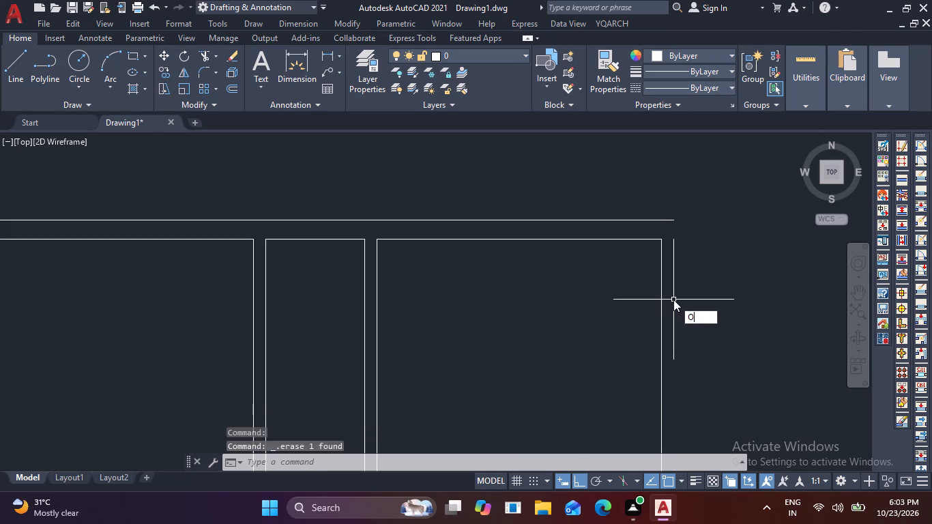
pyautogui.press('Return')
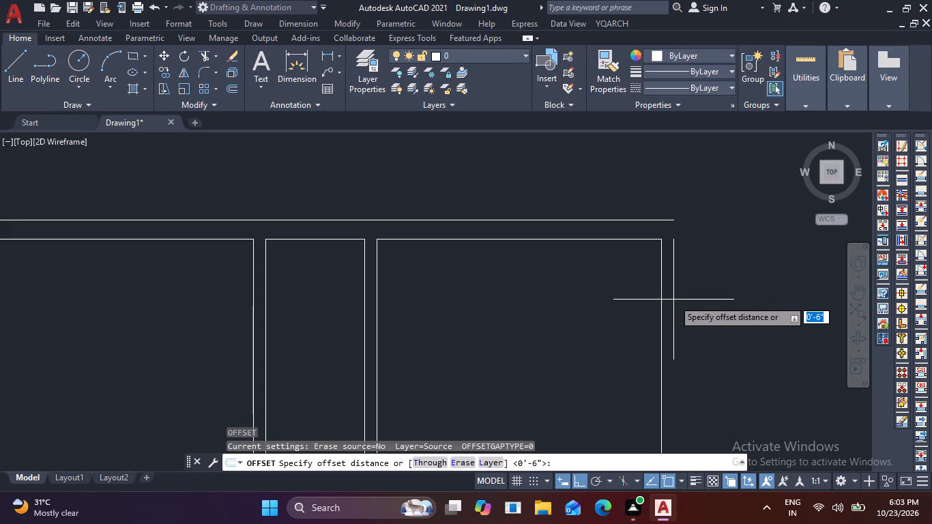
pyautogui.press('9')
pyautogui.press('Return')
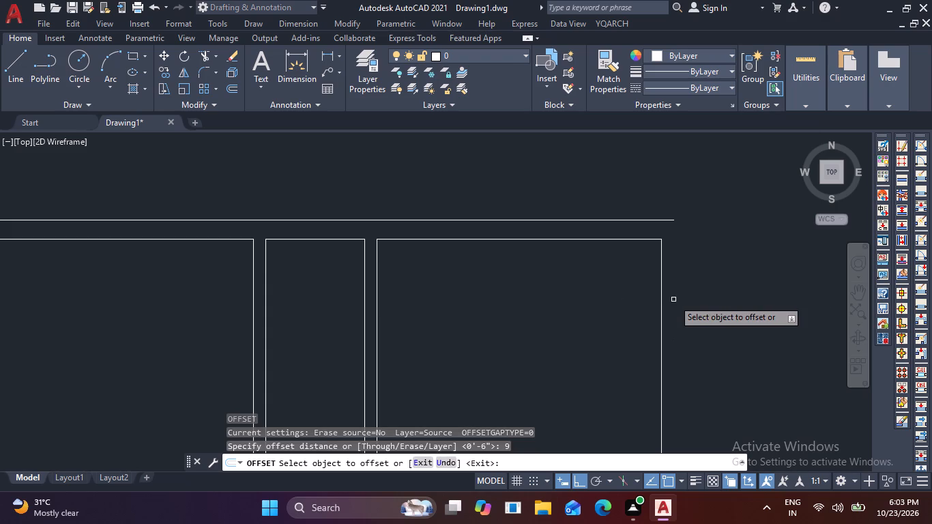
pyautogui.click(662, 312)
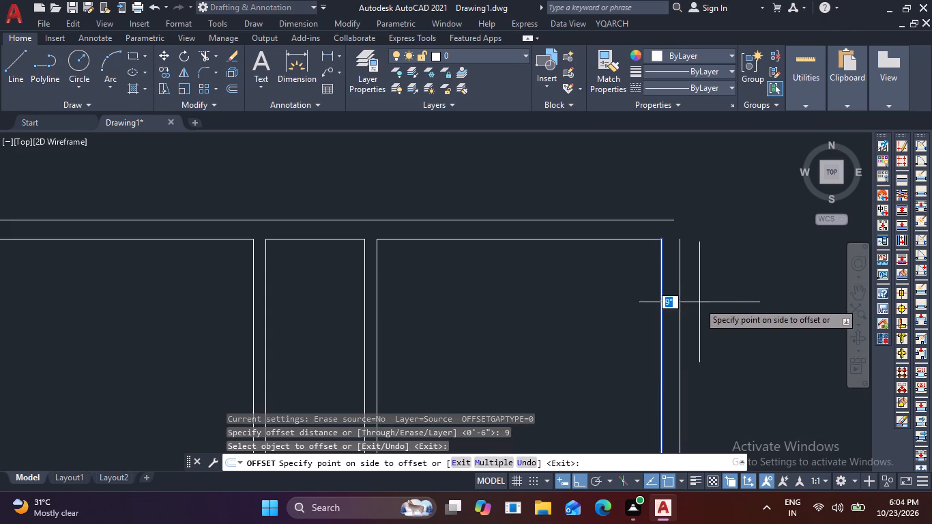
pyautogui.click(708, 300)
pyautogui.press('Escape')
# Fillet the outer top wall line with the new outer right wall line to close the corner.
pyautogui.write('F')
pyautogui.press('space')
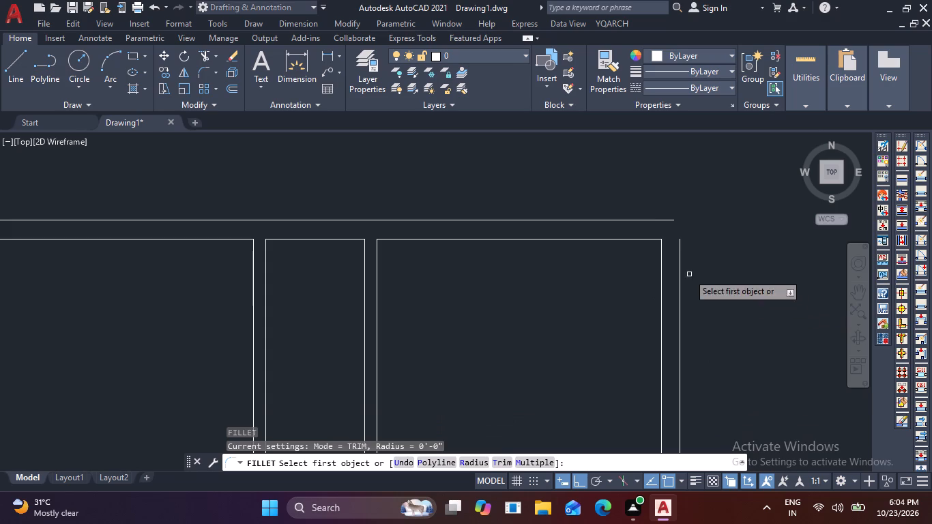
pyautogui.click(647, 220)
pyautogui.click(681, 250)
pyautogui.scroll(-3, 620, 322)
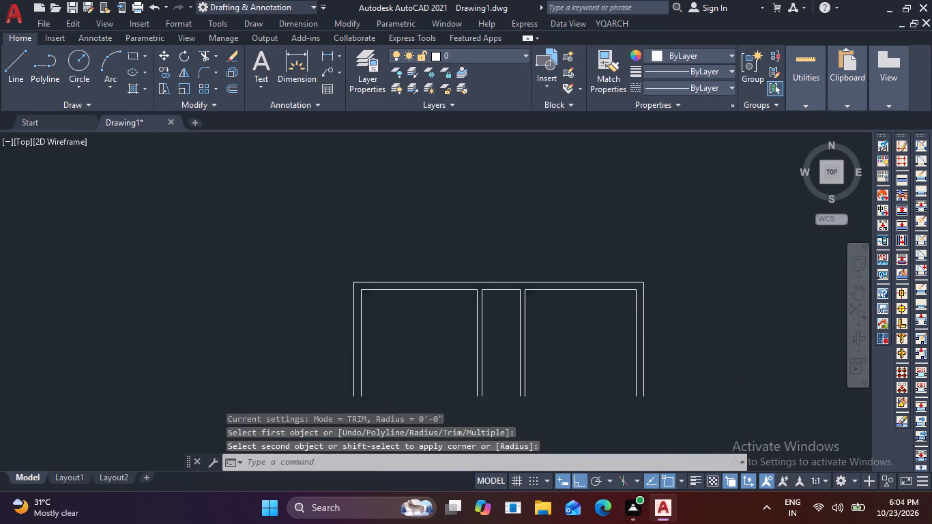
pyautogui.moveTo(605, 334); pyautogui.dragTo(647, 277, button='middle')
pyautogui.press('Escape')
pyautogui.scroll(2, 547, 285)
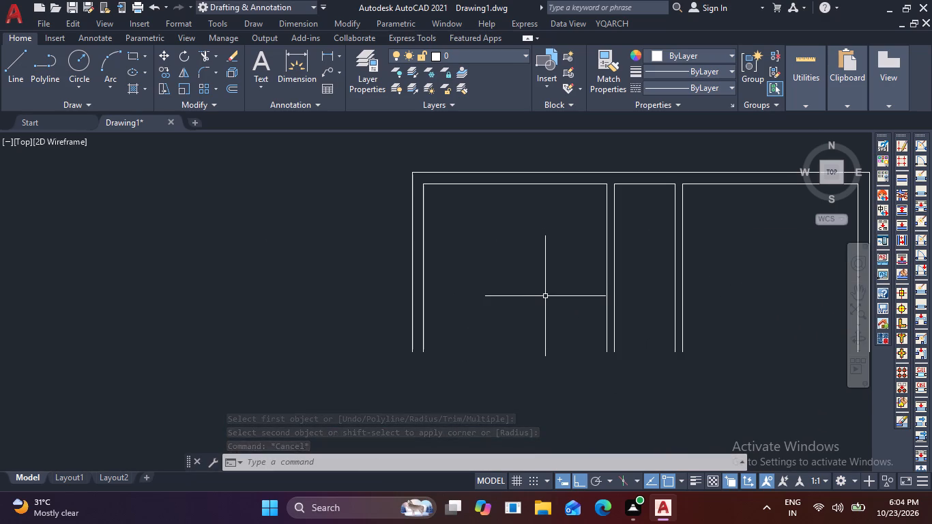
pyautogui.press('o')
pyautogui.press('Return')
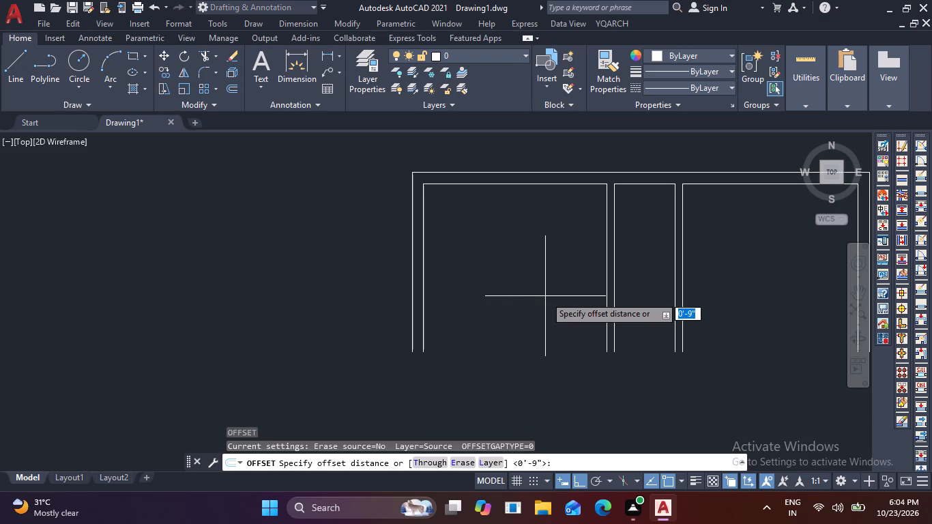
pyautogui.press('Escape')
# Offset the left room's inner top wall line 11' downward as its bottom line.
pyautogui.press('o')
pyautogui.press('Return')
pyautogui.write("11'")
pyautogui.press('Return')
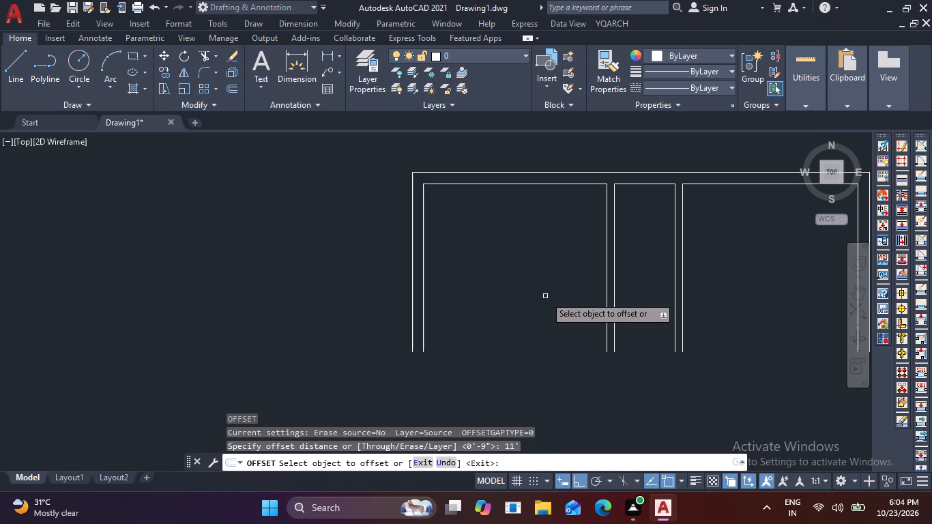
pyautogui.click(498, 184)
pyautogui.click(510, 261)
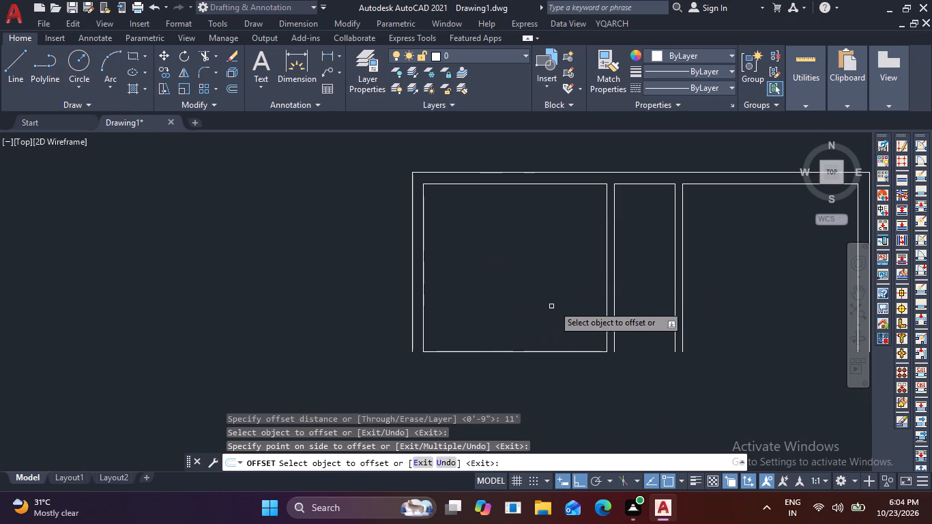
# Offset the inner top wall line of the narrow middle space 7' downward.
pyautogui.moveTo(620, 255); pyautogui.dragTo(390, 318, button='middle')
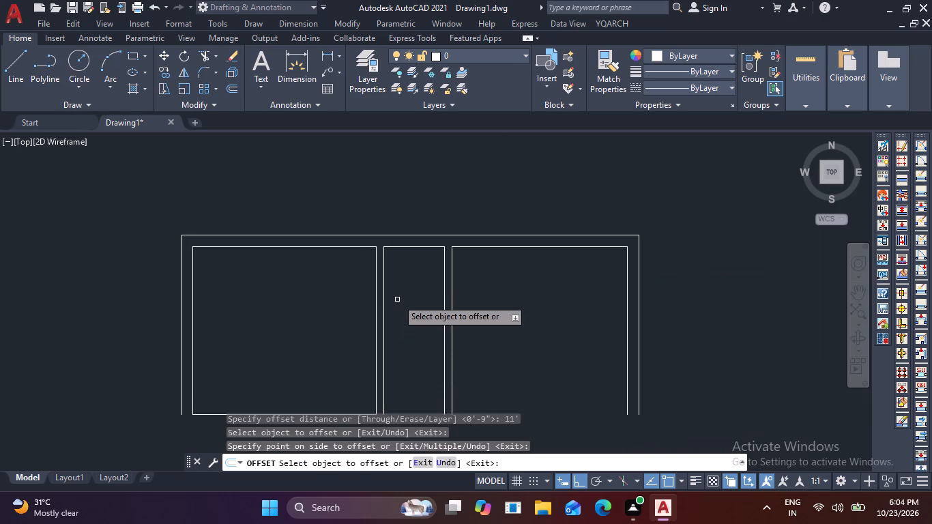
pyautogui.click(419, 246)
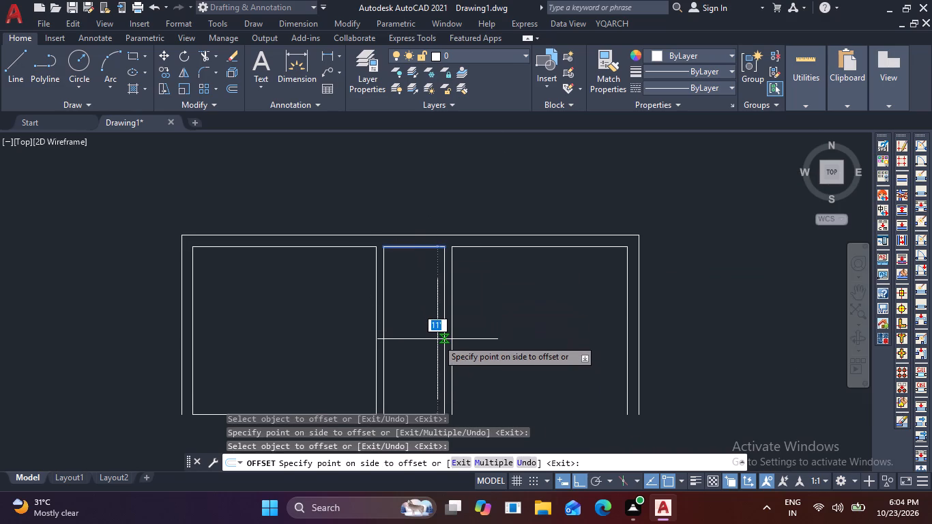
pyautogui.press('7')
pyautogui.write("'")
pyautogui.press('space')
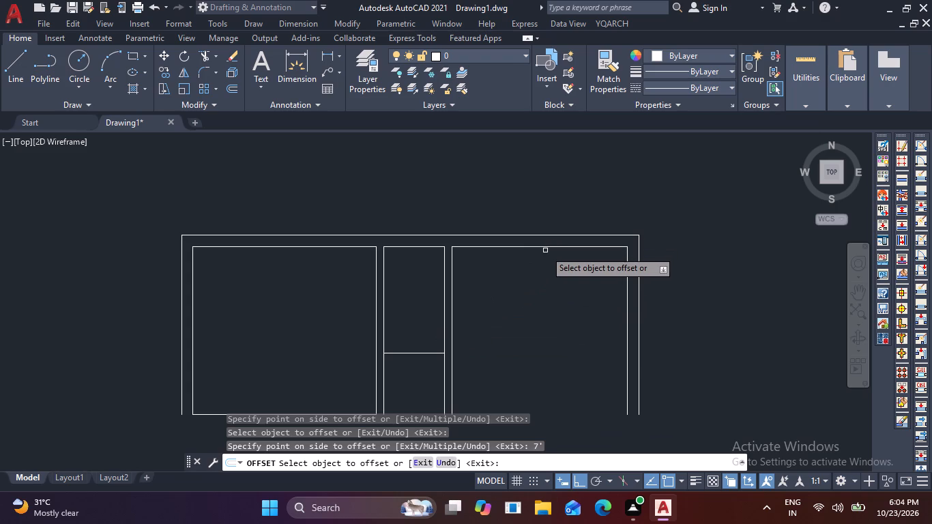
# Offset the right room's inner top wall line 11' downward as its bottom line.
pyautogui.click(549, 248)
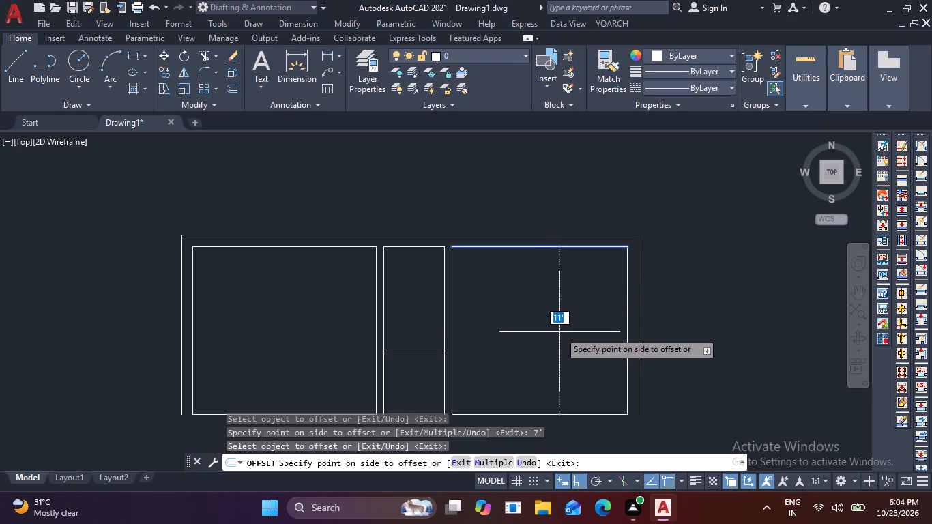
pyautogui.write('11')
pyautogui.press("'")
pyautogui.press('Return')
pyautogui.moveTo(534, 370); pyautogui.dragTo(590, 273, button='middle')
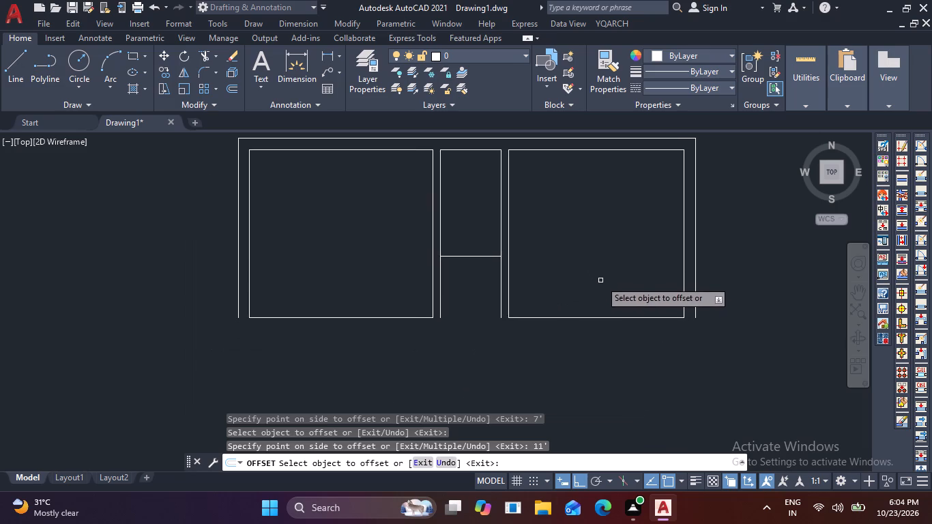
pyautogui.press('Escape')
# Start another Offset for the rooms' bottom wall lines.
pyautogui.press('space')
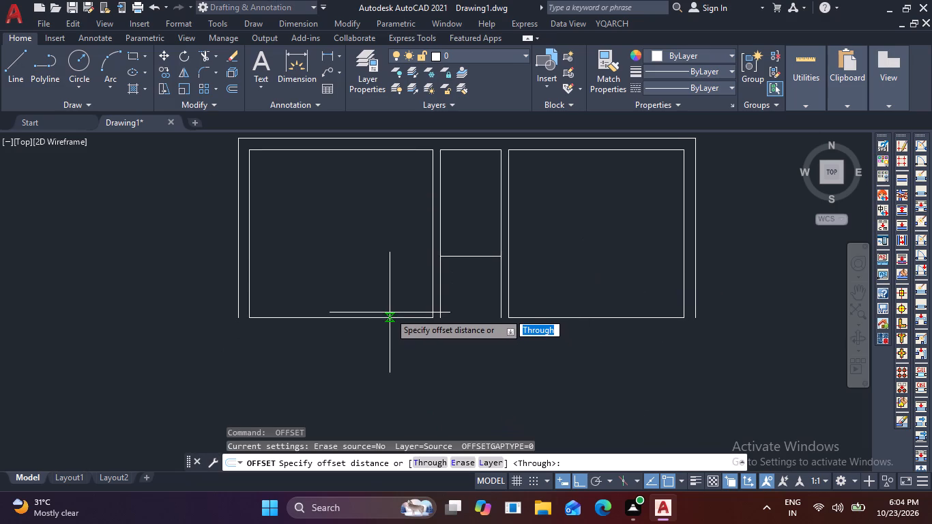
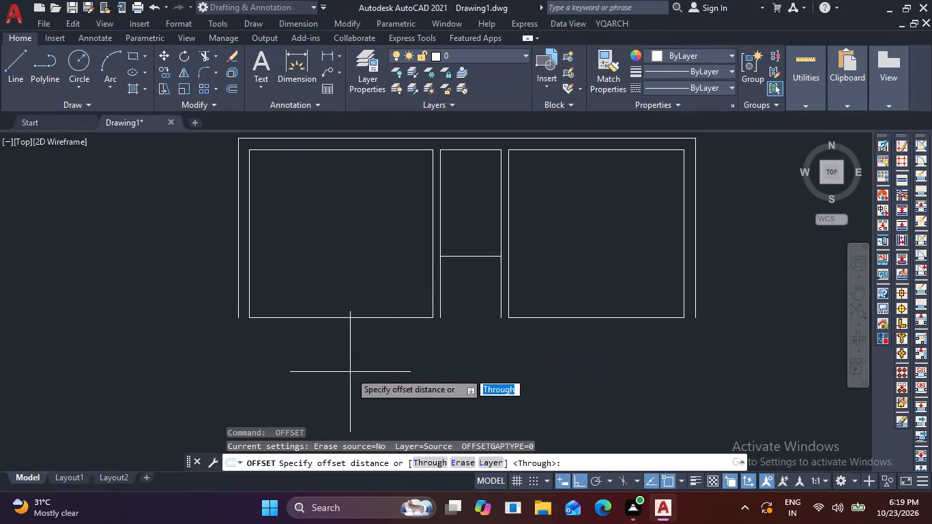
# Offset the bottom wall lines of the left and right rooms 6" downward.
pyautogui.scroll(-2, 426, 315)
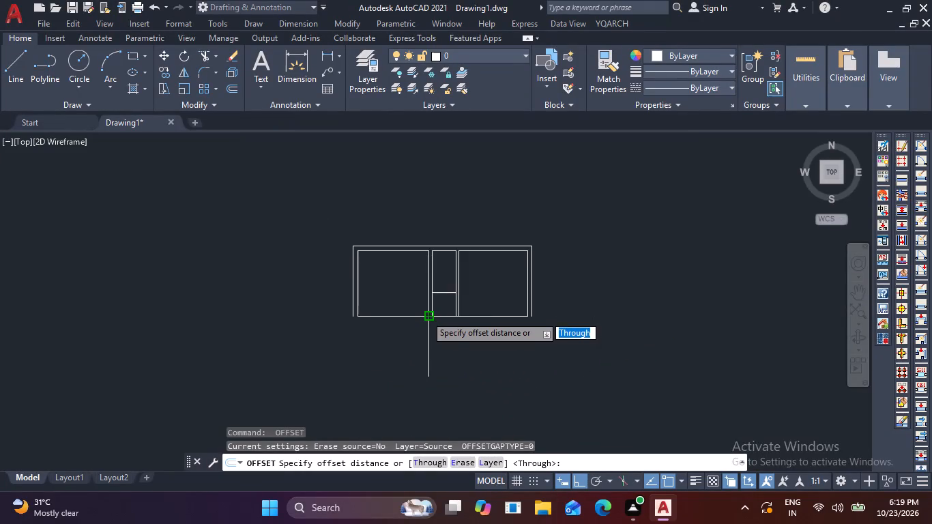
pyautogui.scroll(2, 434, 322)
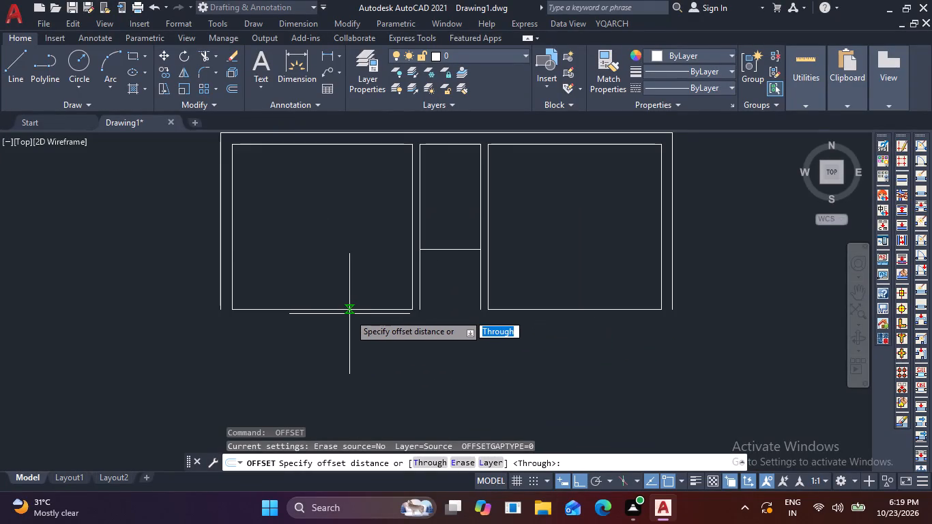
pyautogui.press('Escape')
pyautogui.press('o')
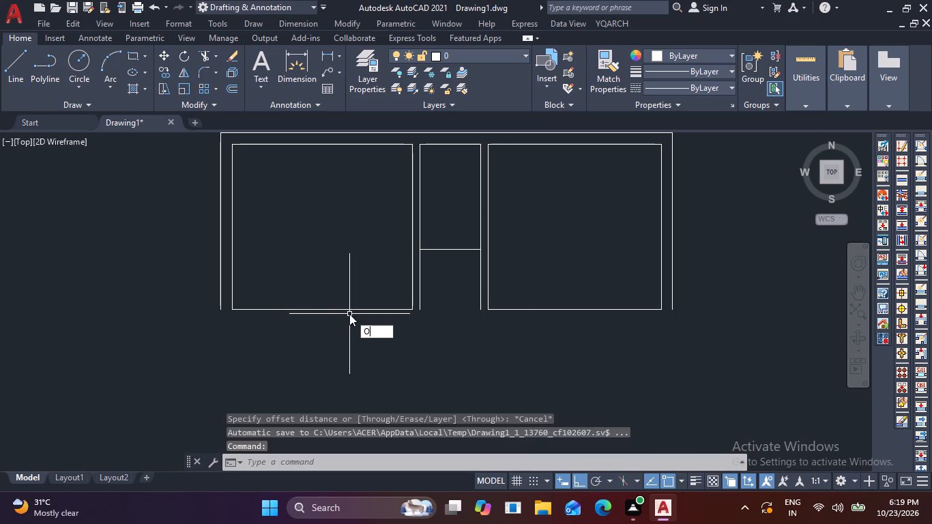
pyautogui.press('Return')
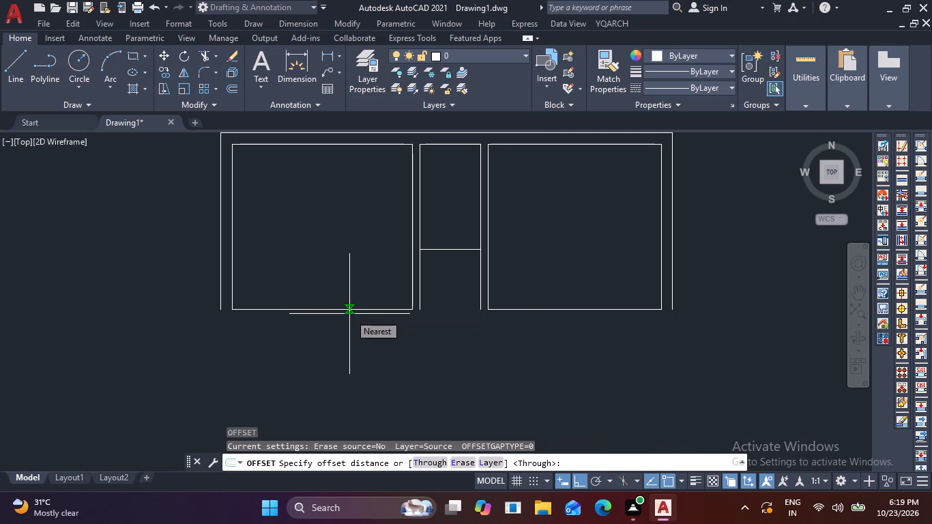
pyautogui.write('6')
pyautogui.press('space')
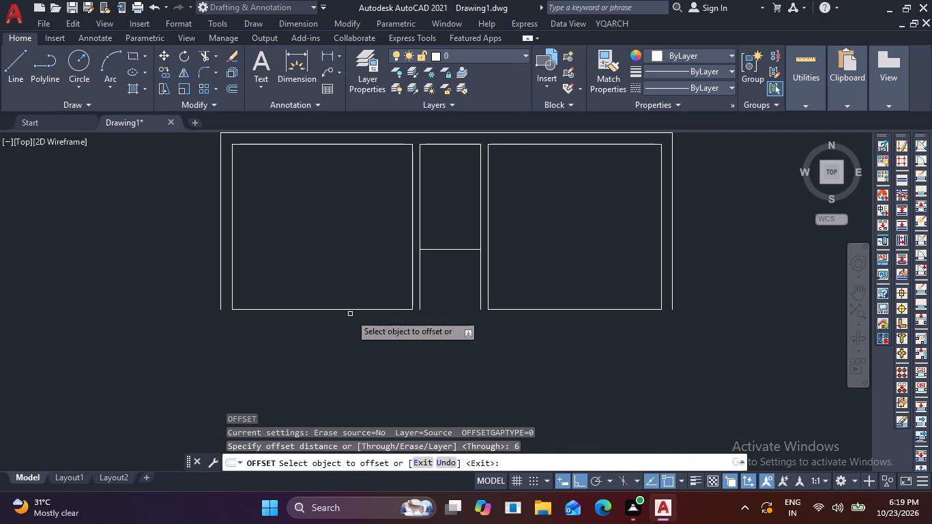
pyautogui.click(364, 310)
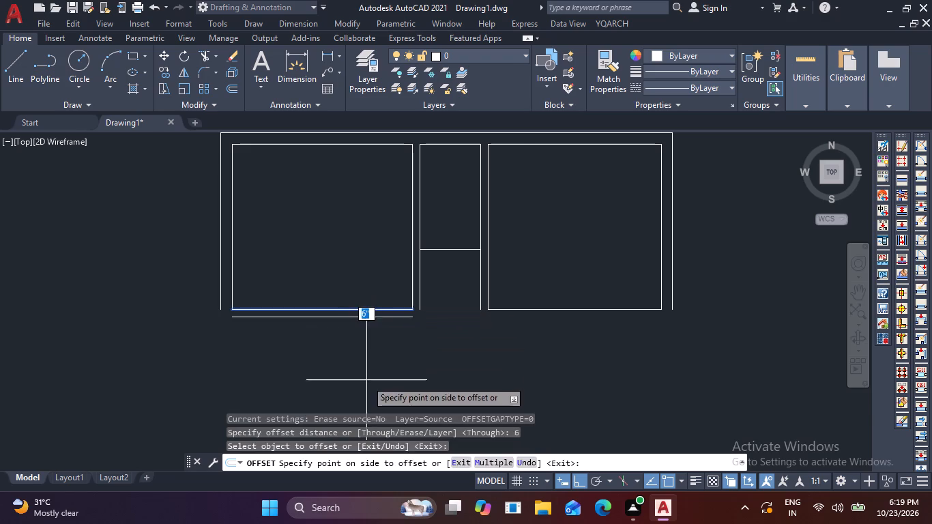
pyautogui.click(366, 380)
pyautogui.click(579, 311)
pyautogui.click(564, 350)
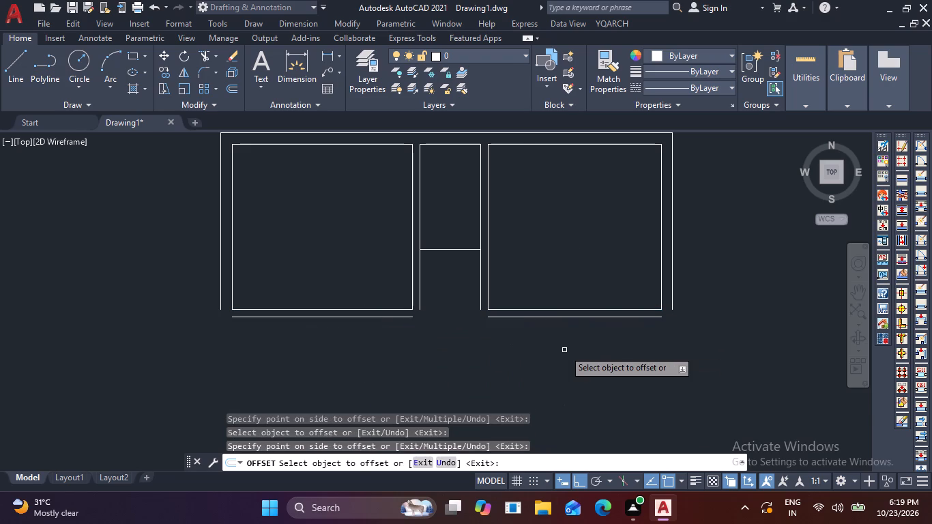
pyautogui.press('Escape')
# Fillet the left room's outer bottom line with its outer left wall line and the partition line beside the middle space.
pyautogui.press('f')
pyautogui.press('space')
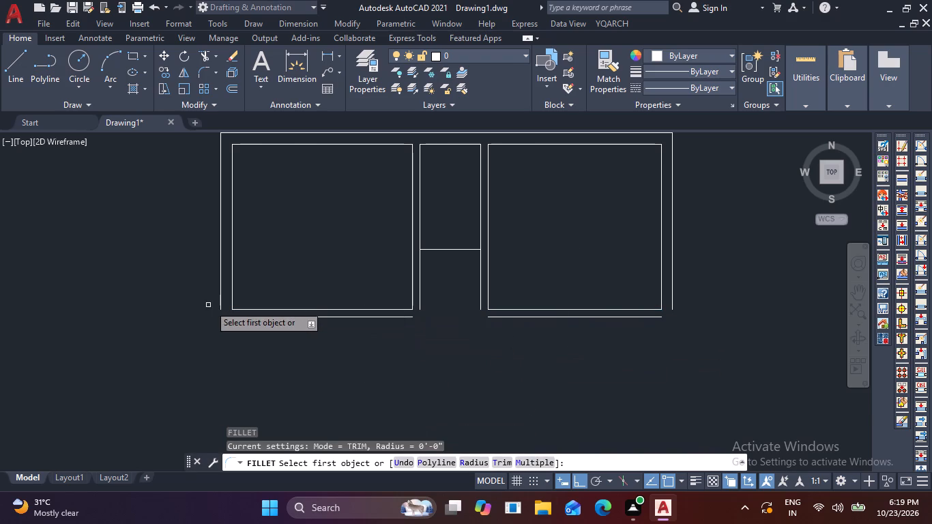
pyautogui.click(220, 306)
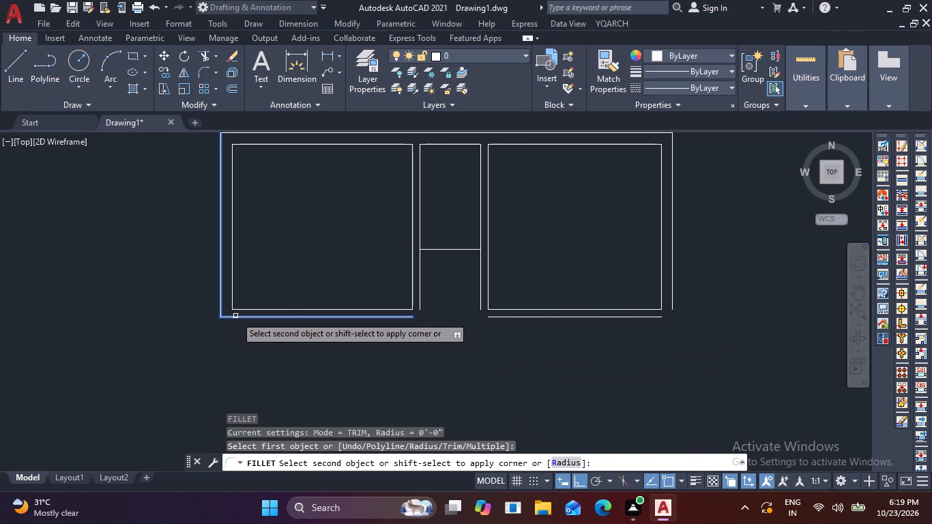
pyautogui.click(235, 316)
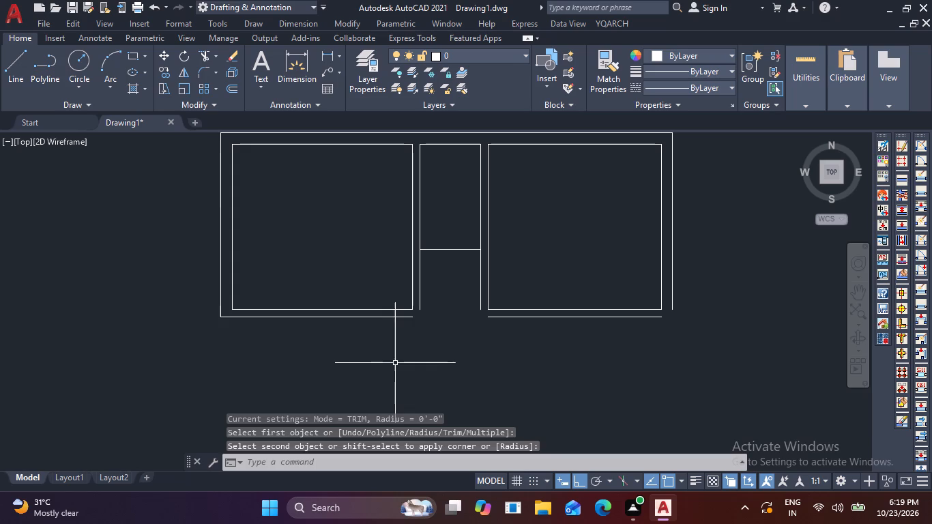
pyautogui.press('space')
pyautogui.click(407, 316)
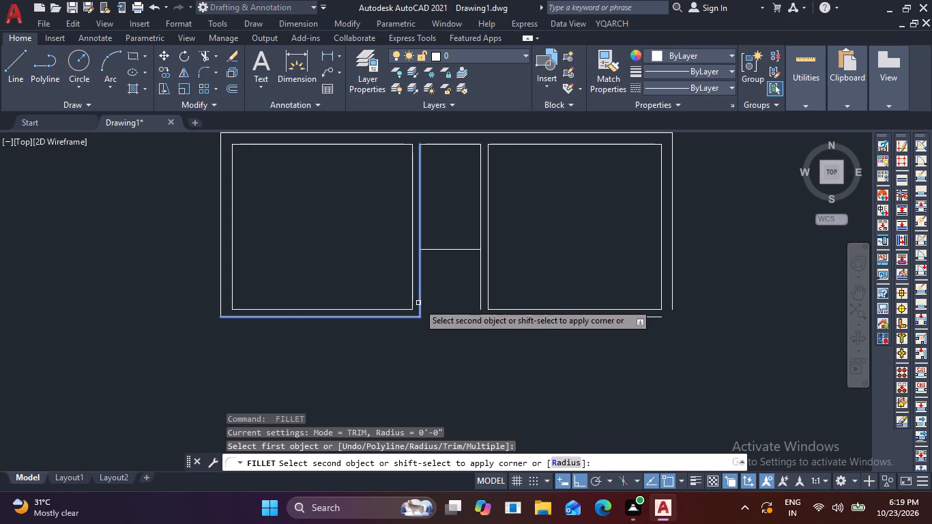
pyautogui.click(418, 303)
# Fillet the right room's outer bottom line with the partition line beside the middle space and the outer right wall line.
pyautogui.press('space')
pyautogui.click(498, 319)
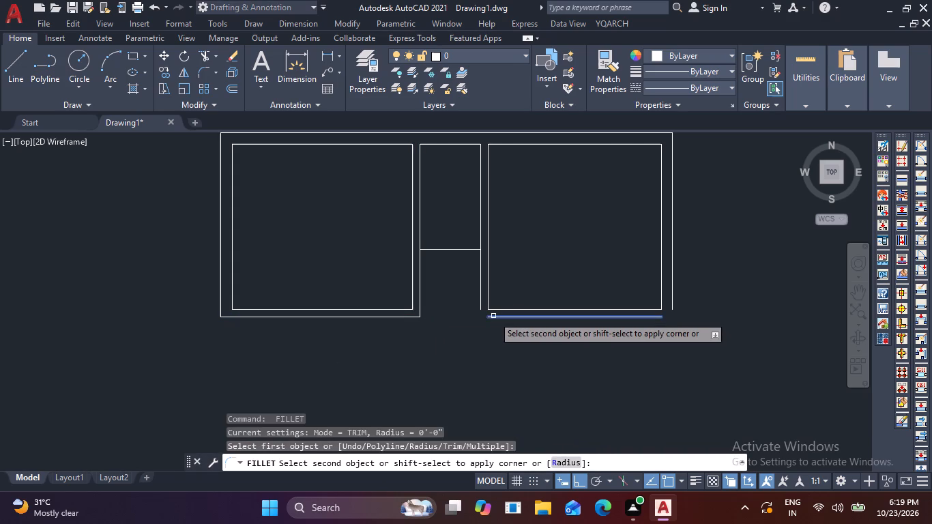
pyautogui.click(481, 304)
pyautogui.press('space')
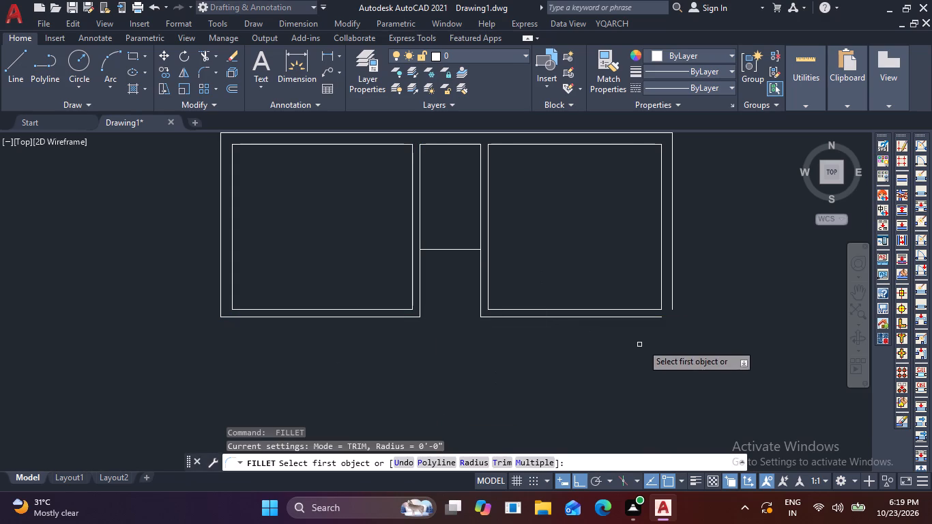
pyautogui.click(647, 318)
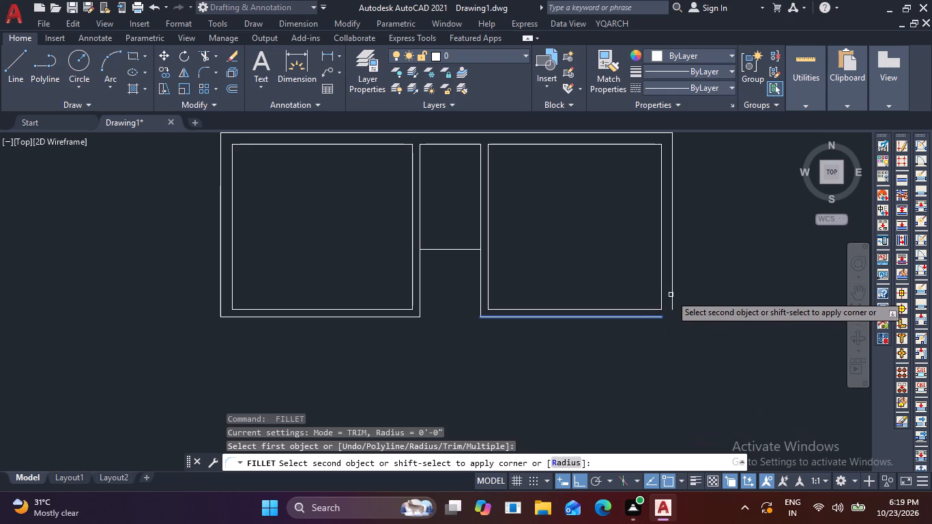
pyautogui.click(667, 295)
pyautogui.click(673, 296)
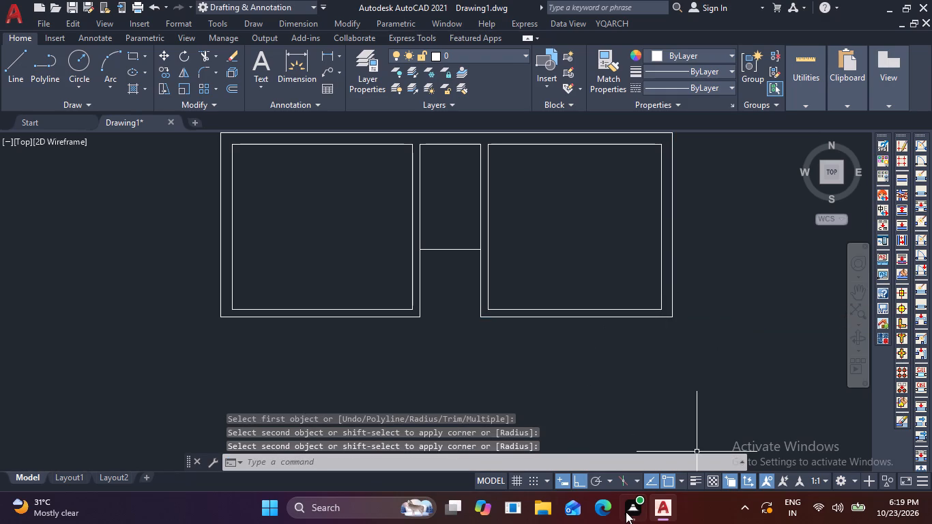
pyautogui.press('Escape')
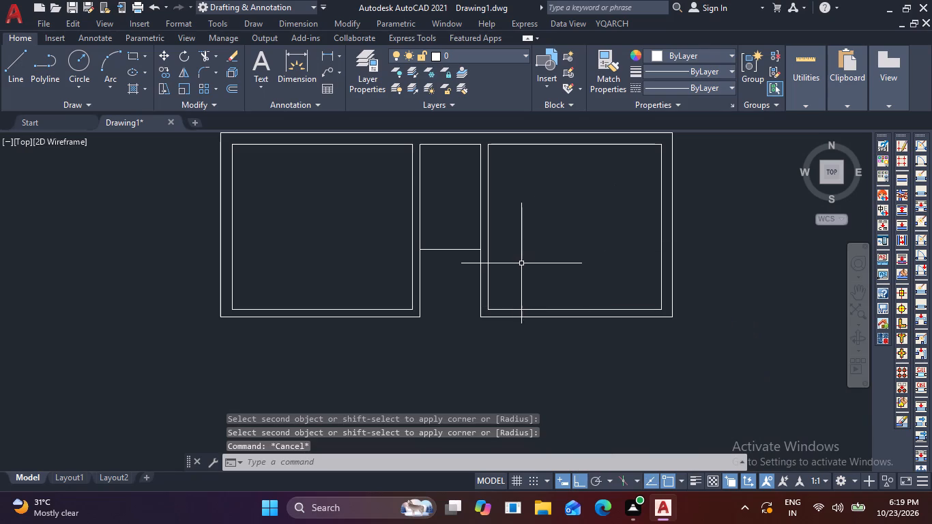
# Offset the left room's outer bottom line 11' downward as the bottom line of a lower room.
pyautogui.scroll(-1, 515, 265)
pyautogui.middleClick(470, 305)
pyautogui.press('o')
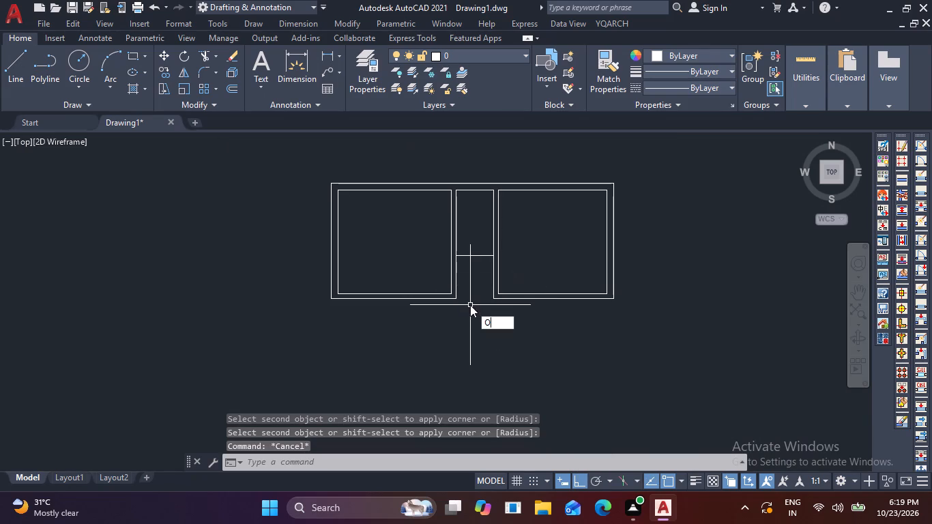
pyautogui.press('Return')
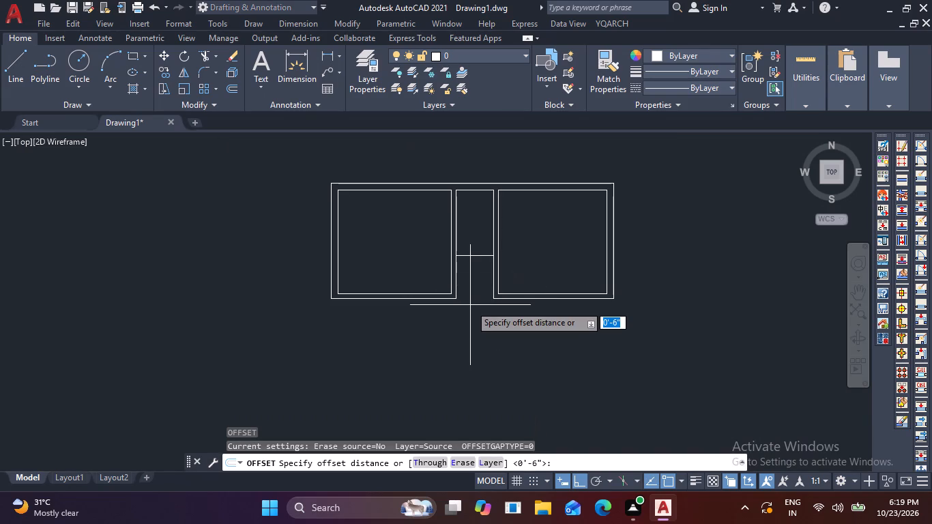
pyautogui.write("11'")
pyautogui.press('Return')
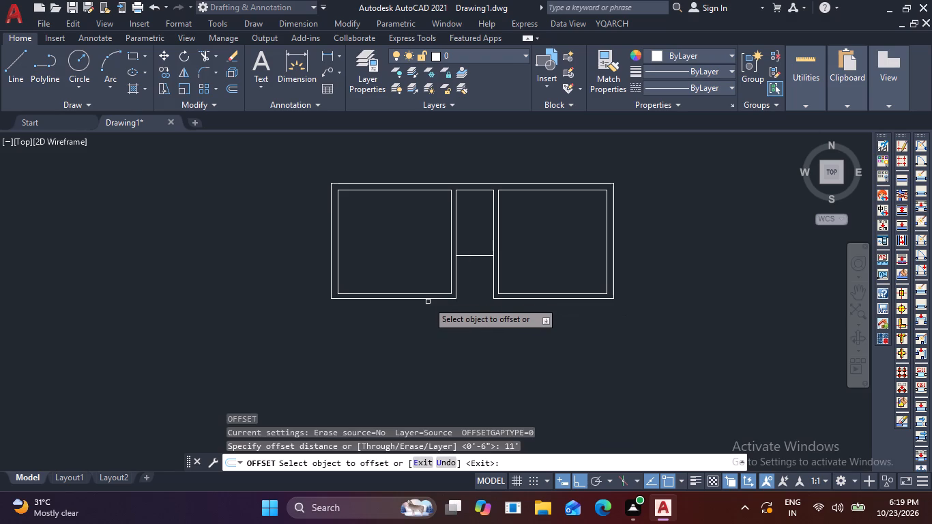
pyautogui.click(429, 299)
pyautogui.click(431, 356)
# Offset the lower room's bottom line 6" downward as its outer wall line.
pyautogui.moveTo(441, 368); pyautogui.dragTo(435, 303, button='middle')
pyautogui.click(420, 335)
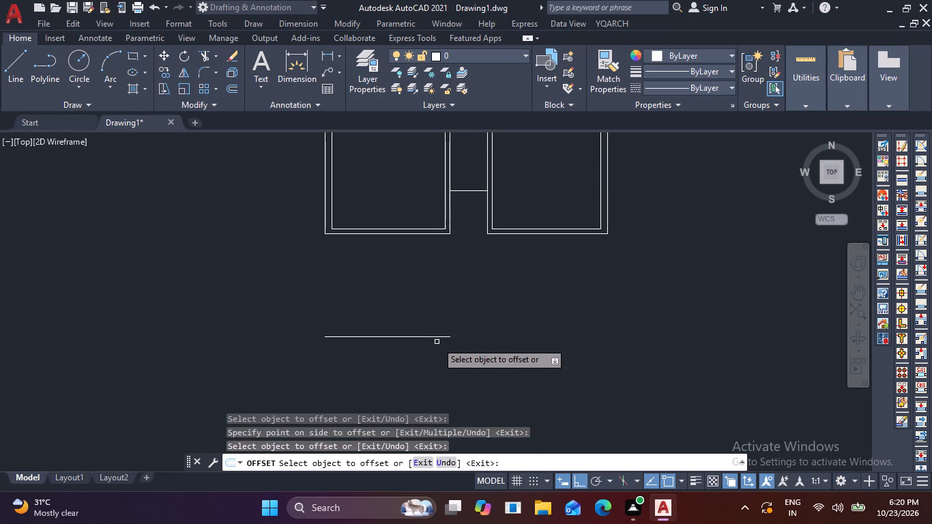
pyautogui.click(439, 337)
pyautogui.write('6')
pyautogui.press('space')
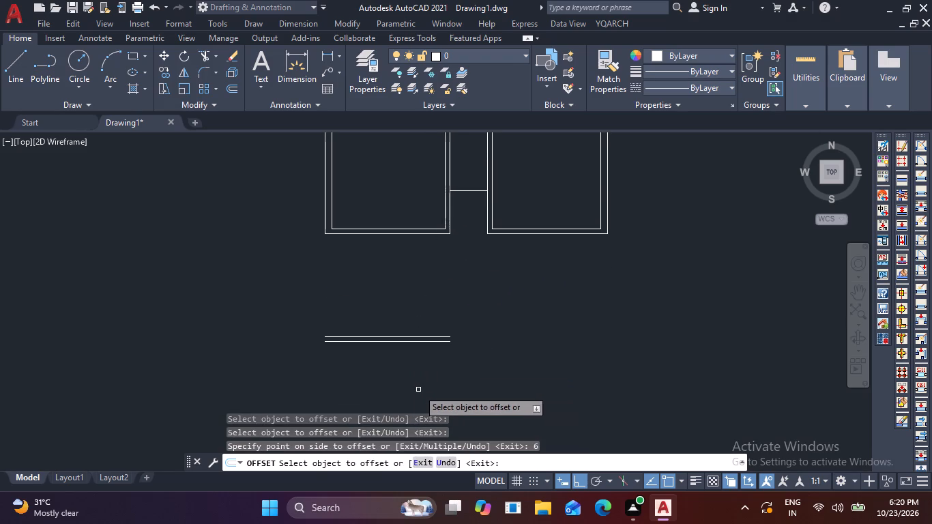
pyautogui.press('Escape')
# Fillet the outer and inner left wall lines with the lower room's matching outer and inner bottom lines.
pyautogui.write('F')
pyautogui.press('space')
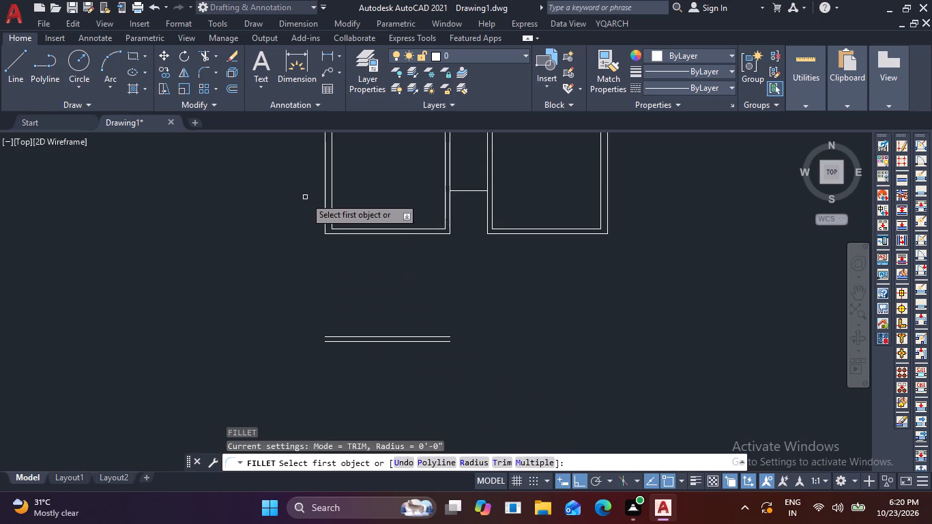
pyautogui.click(325, 205)
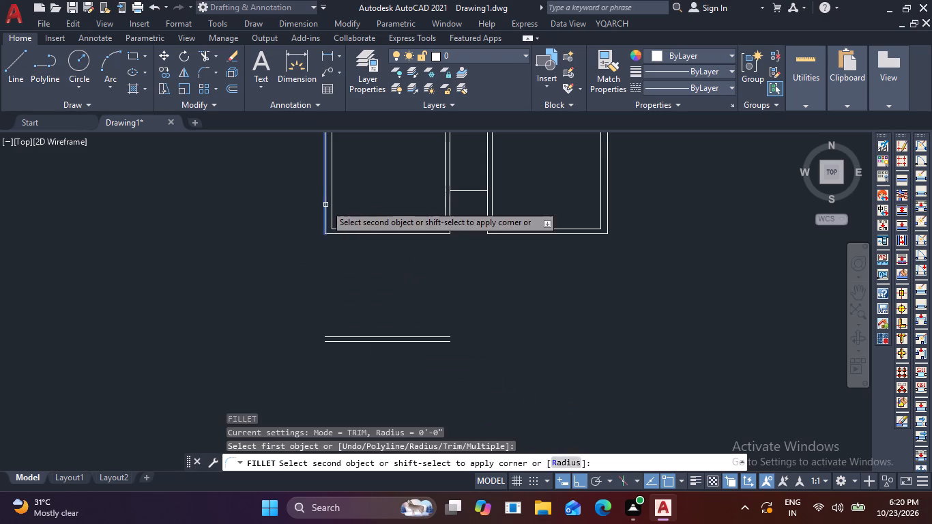
pyautogui.click(345, 342)
pyautogui.press('space')
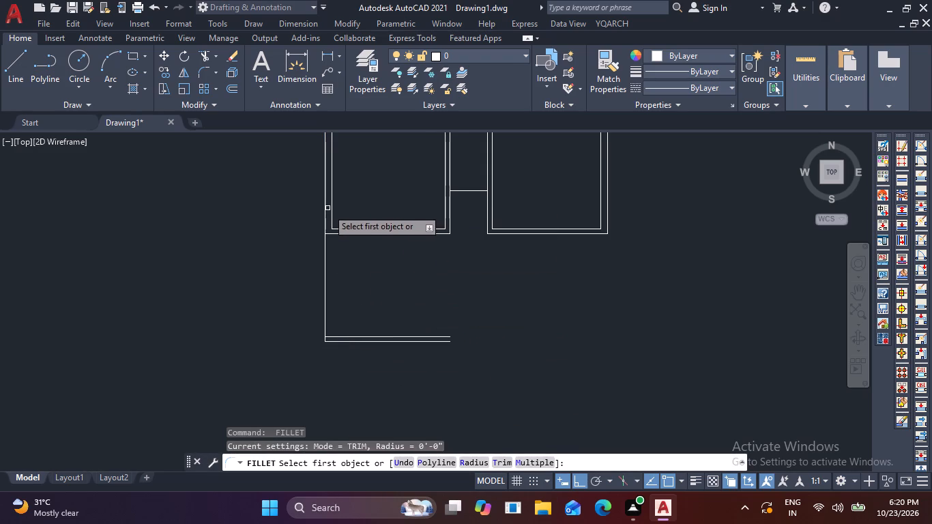
pyautogui.click(330, 216)
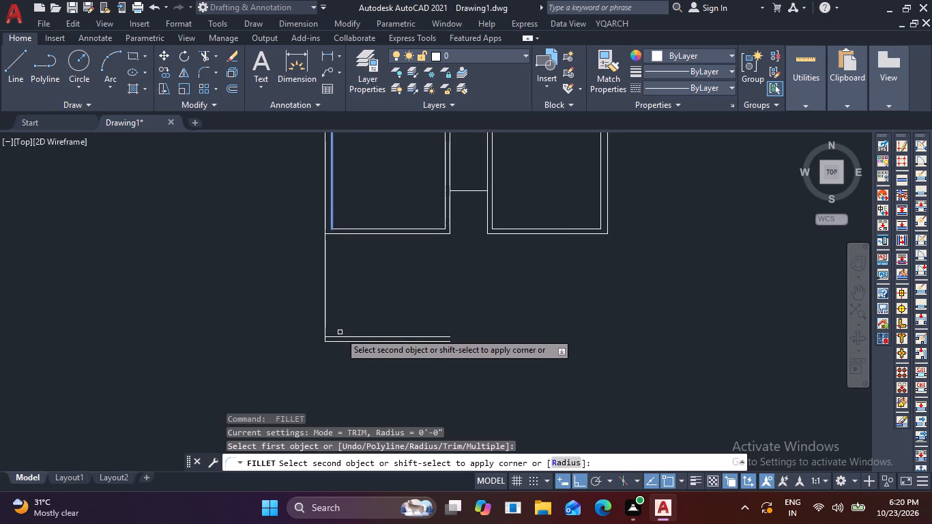
pyautogui.click(341, 335)
pyautogui.click(346, 338)
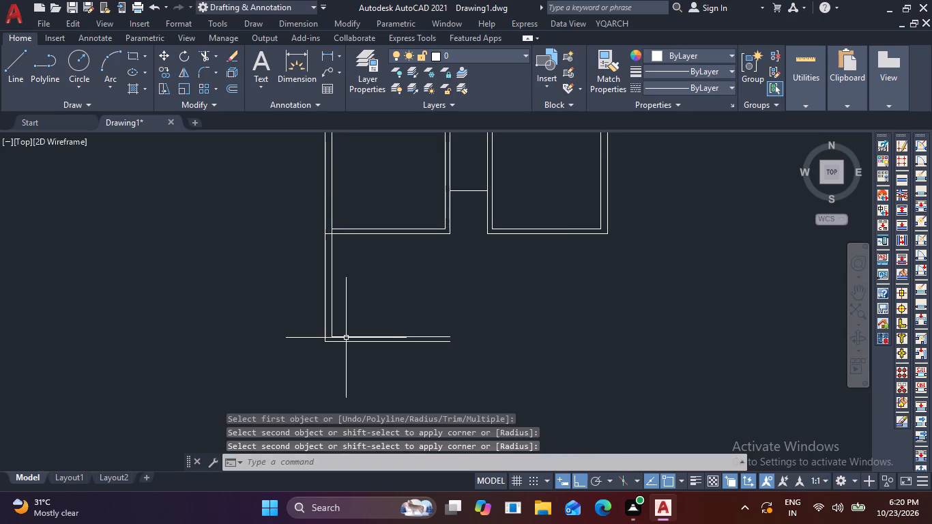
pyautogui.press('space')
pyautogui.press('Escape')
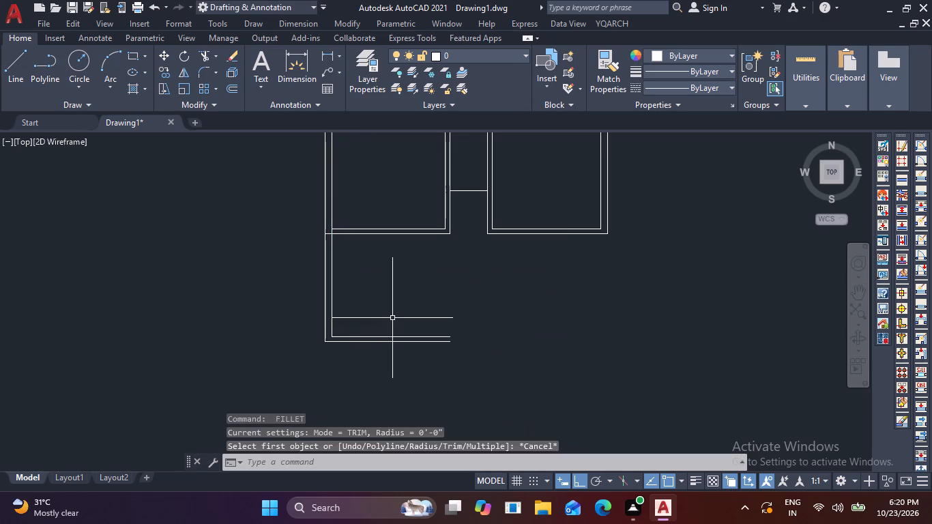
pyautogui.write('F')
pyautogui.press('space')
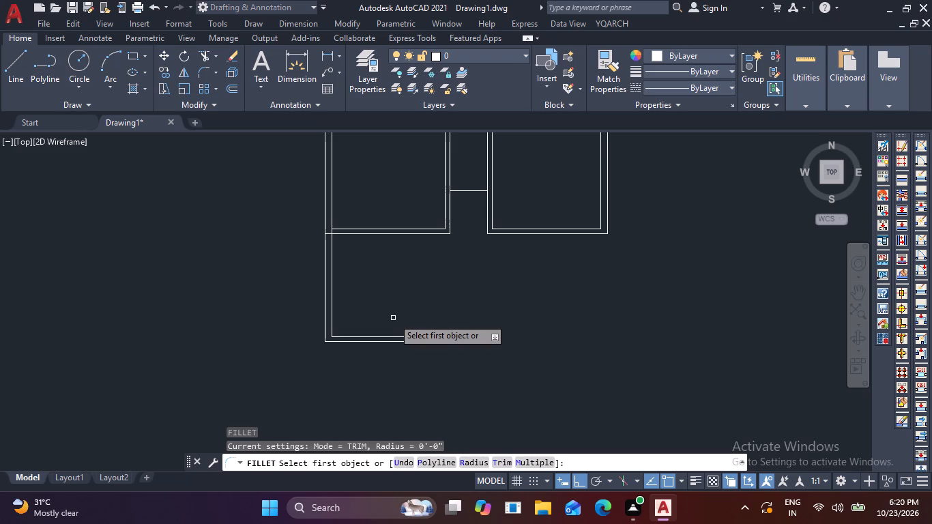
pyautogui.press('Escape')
# Trim the overlapping line segments where the partition between the upper and lower left rooms meets the left wall.
pyautogui.write('TR')
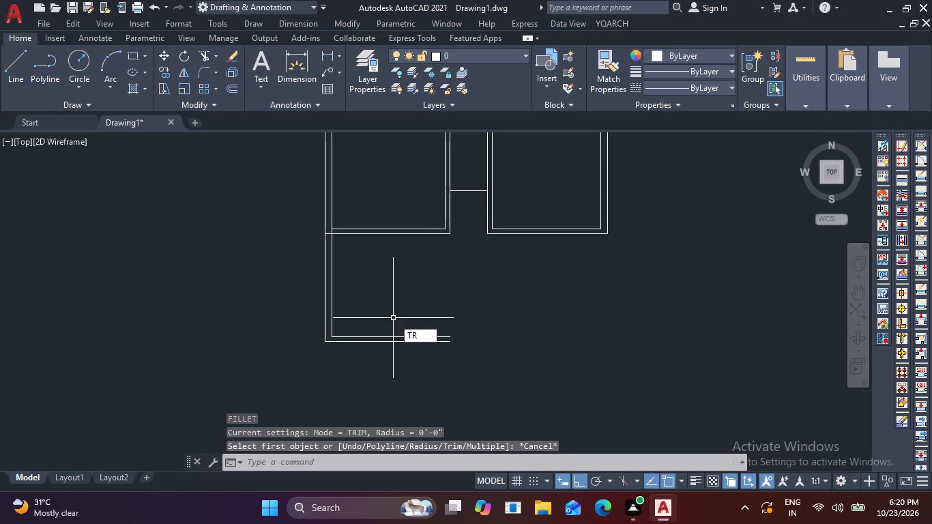
pyautogui.press('space')
pyautogui.scroll(4, 340, 233)
pyautogui.click(291, 218)
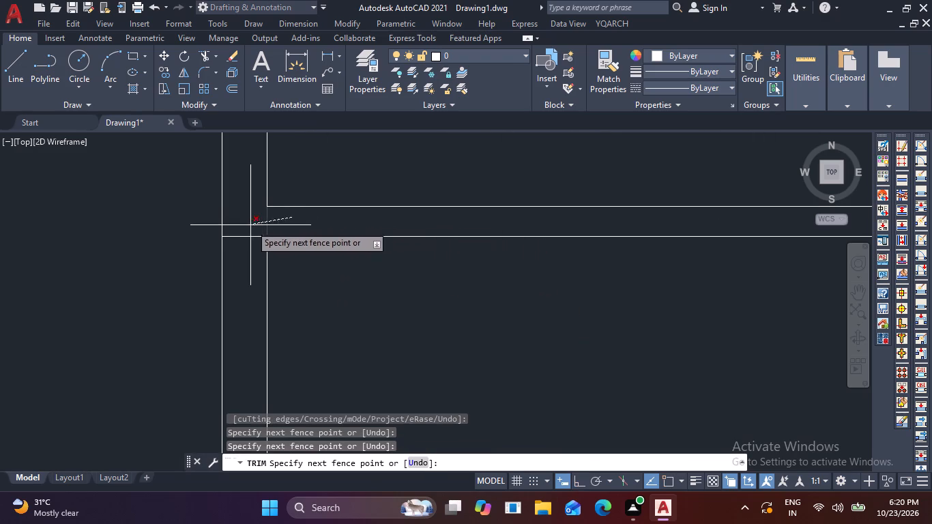
pyautogui.click(231, 249)
pyautogui.press('Escape')
pyautogui.scroll(-3, 303, 280)
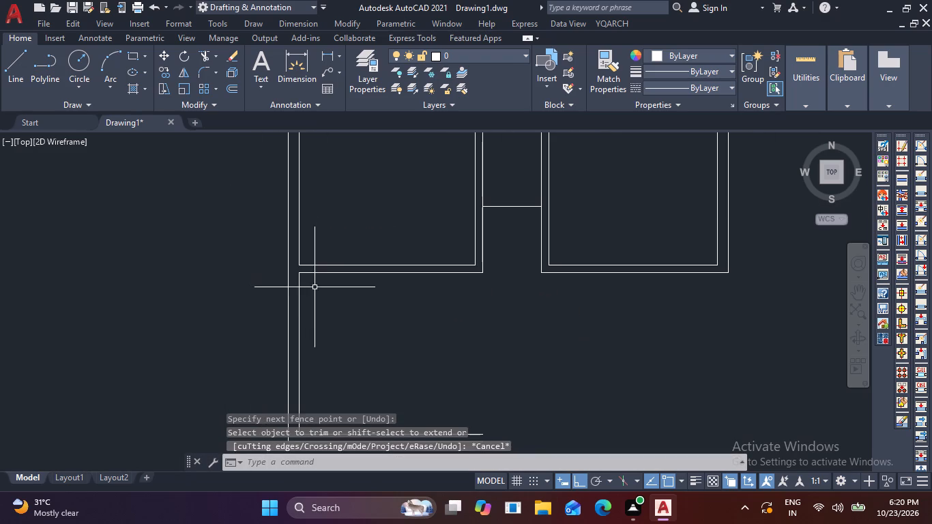
# Offset the lower left room's inner left wall line 12' to the right as the room's inner right line.
pyautogui.moveTo(335, 304); pyautogui.dragTo(373, 237, button='middle')
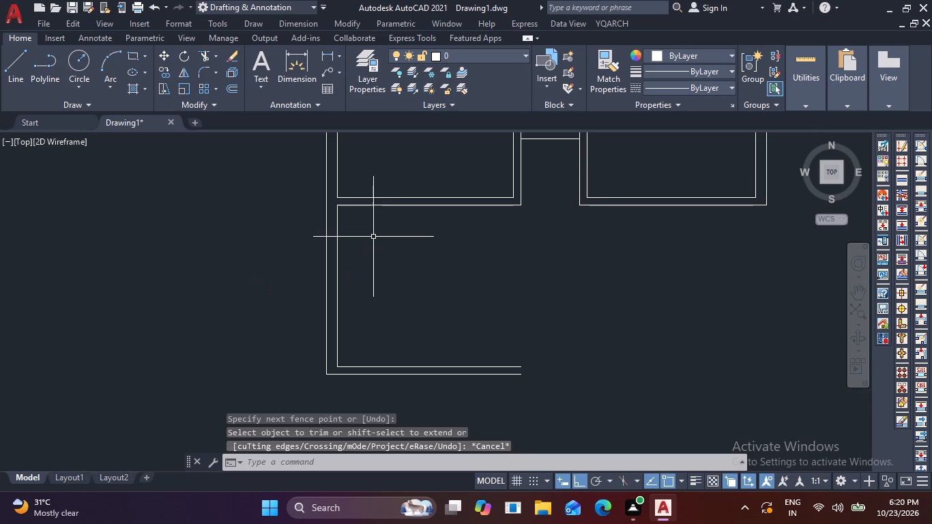
pyautogui.press('o')
pyautogui.press('Return')
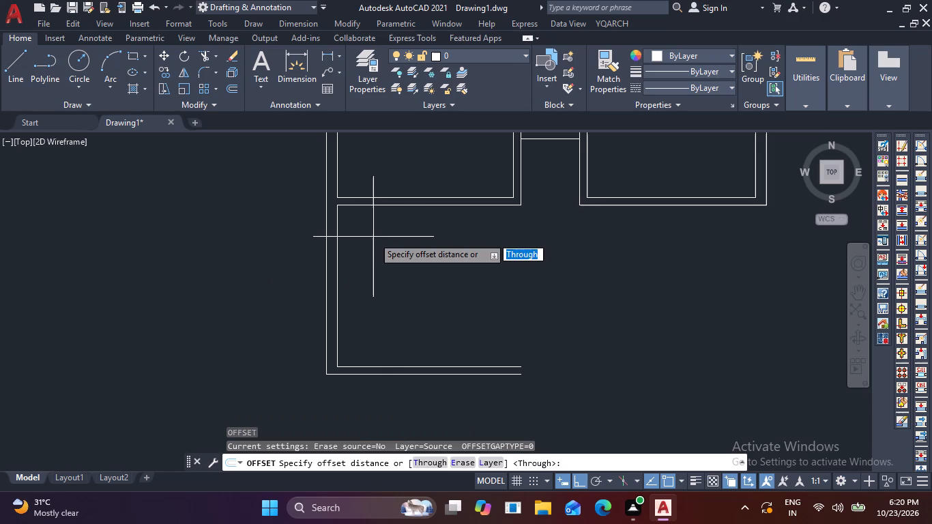
pyautogui.write("12'")
pyautogui.press('Return')
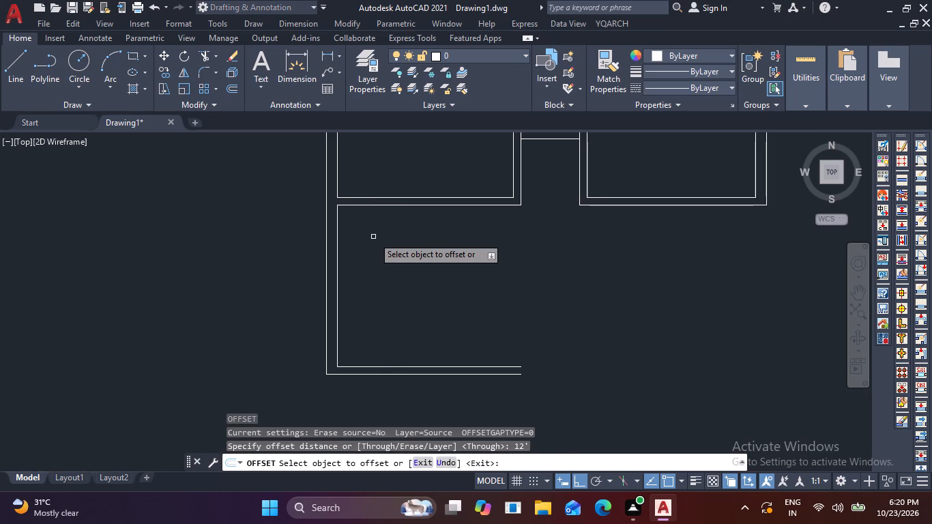
pyautogui.click(336, 262)
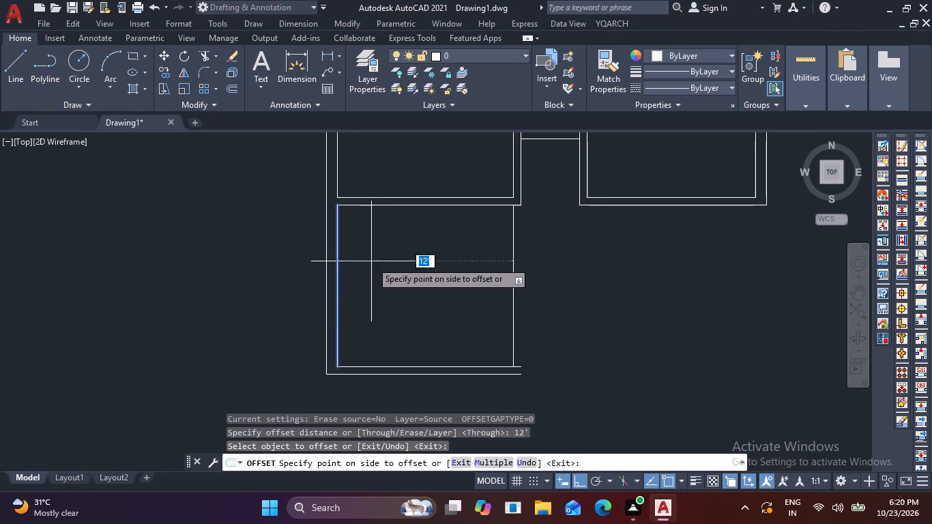
pyautogui.click(439, 252)
# Offset the lower left room's inner right line 6" outward to form its right partition.
pyautogui.click(513, 248)
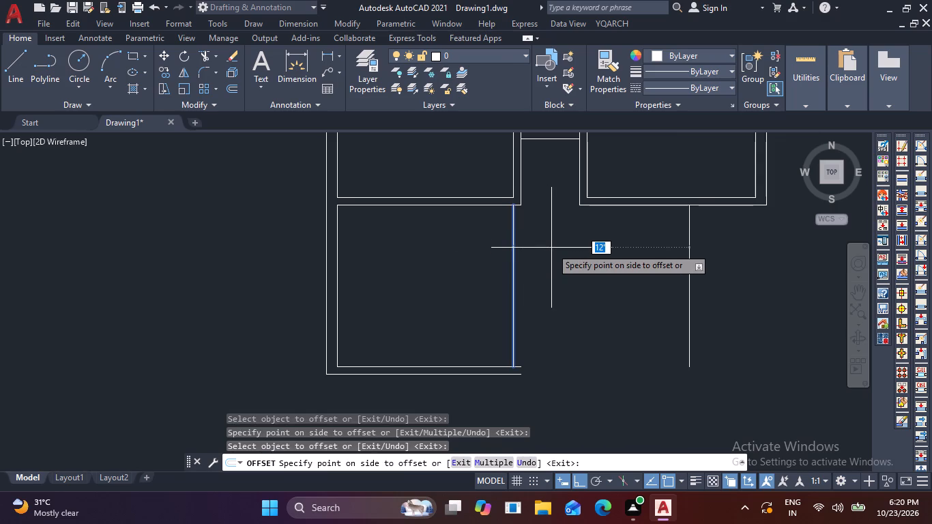
pyautogui.write('6')
pyautogui.press('space')
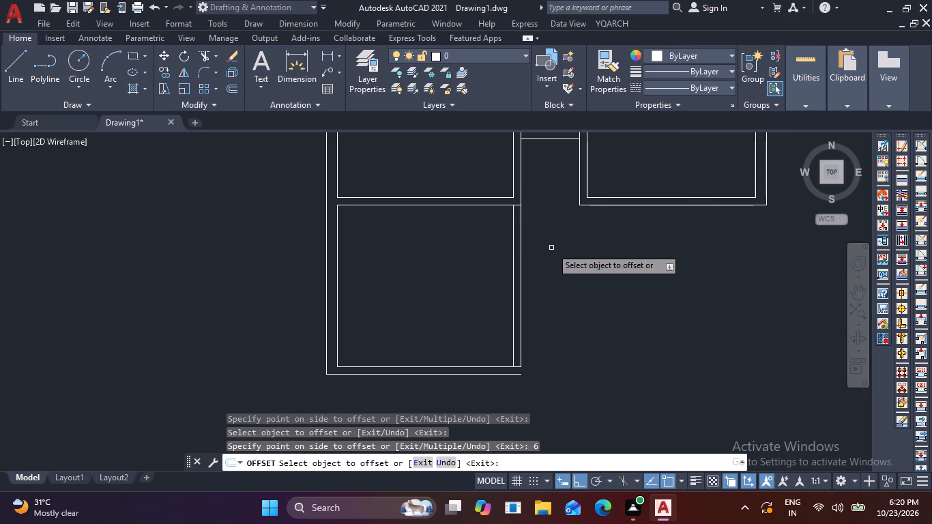
pyautogui.press('Escape')
# Offset the outer line of the lower left room's right partition 15'11" to the right.
pyautogui.scroll(-1, 551, 248)
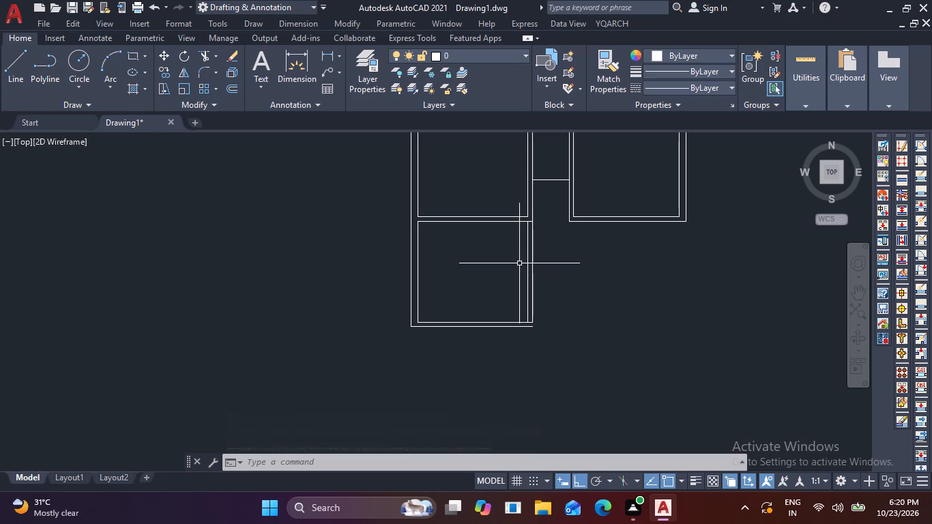
pyautogui.press('o')
pyautogui.press('Return')
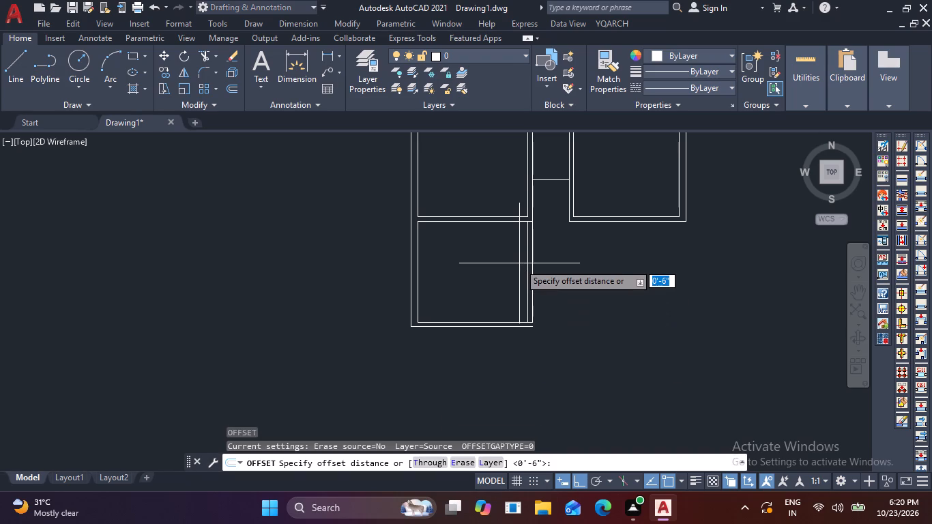
pyautogui.write("15'")
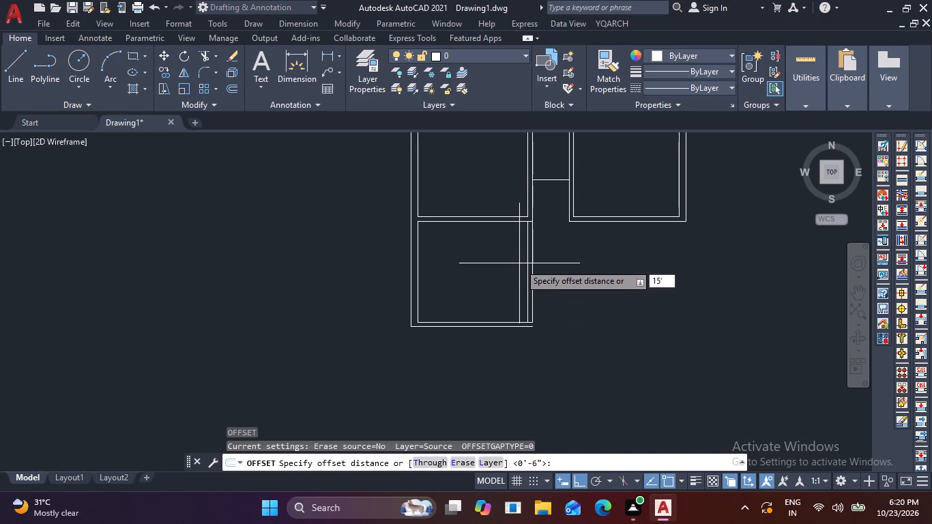
pyautogui.press('1')
pyautogui.press('1')
pyautogui.hotkey('shift', '"')
pyautogui.press('Return')
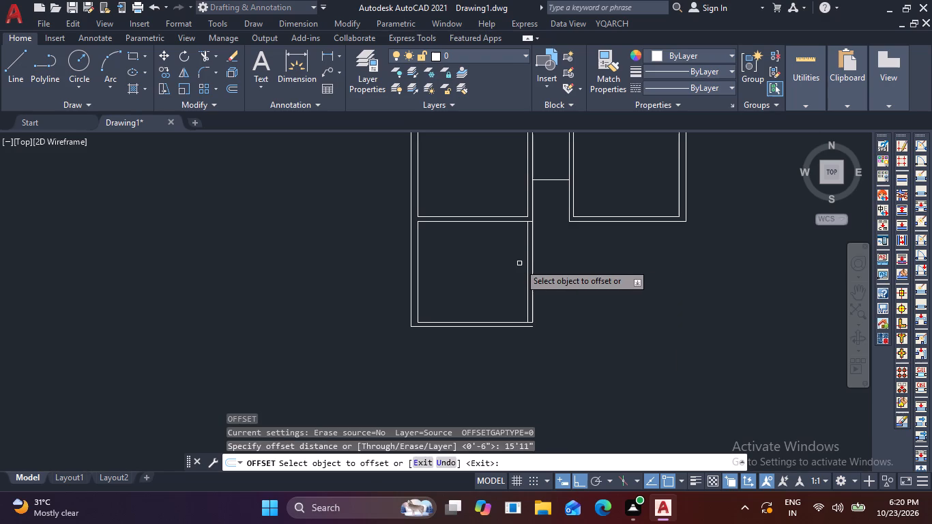
pyautogui.click(533, 265)
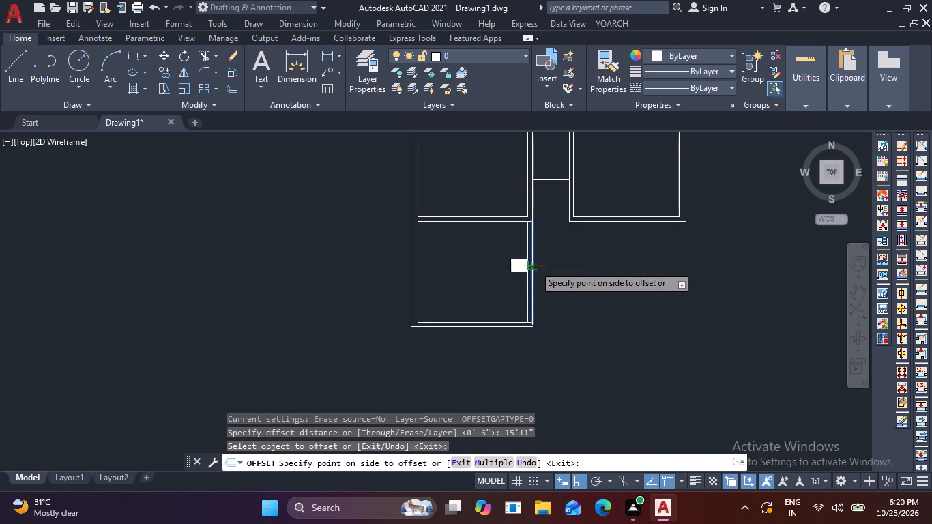
pyautogui.click(662, 263)
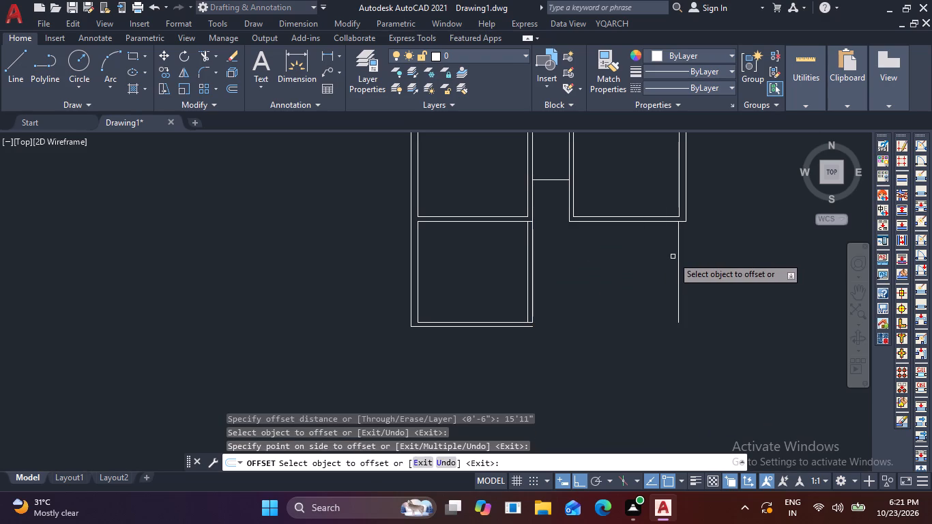
# Offset the new far-right vertical line 9" outward to form the lower right outer wall.
pyautogui.click(677, 258)
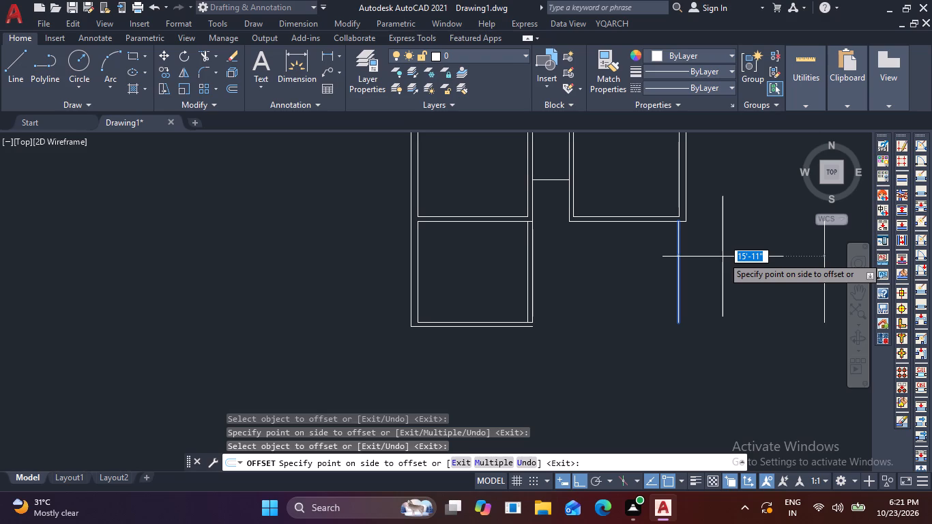
pyautogui.write('9')
pyautogui.press('space')
pyautogui.press('Escape')
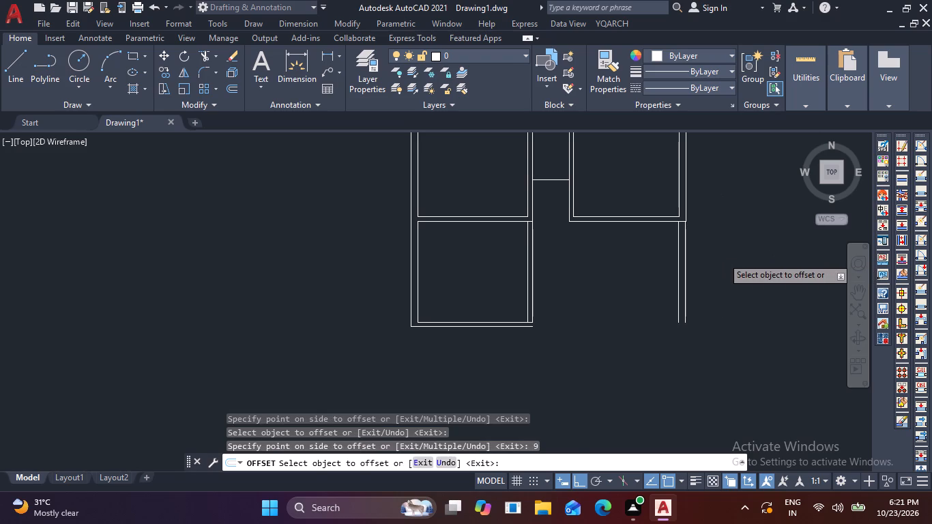
pyautogui.press('Escape')
# Fillet the lower left room's outer bottom line with the outer line of its right partition.
pyautogui.press('f')
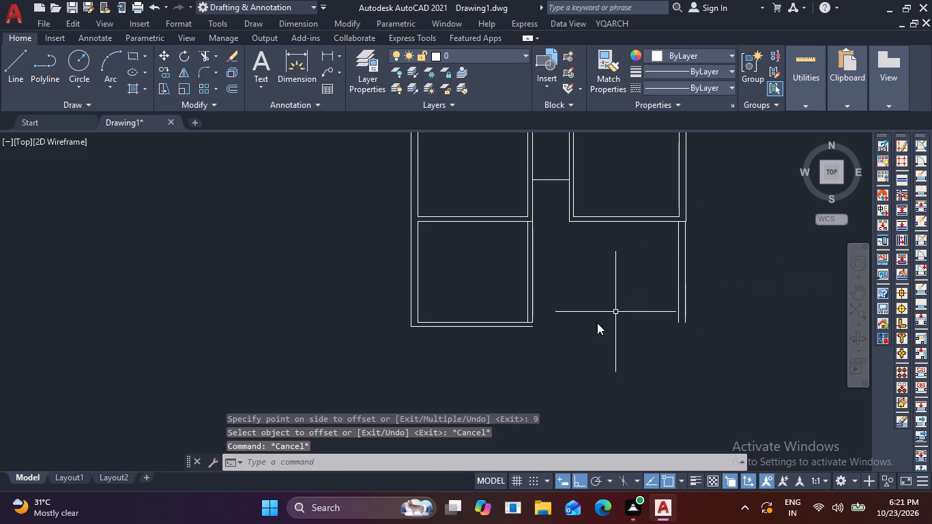
pyautogui.press('space')
pyautogui.scroll(4, 538, 343)
pyautogui.click(457, 244)
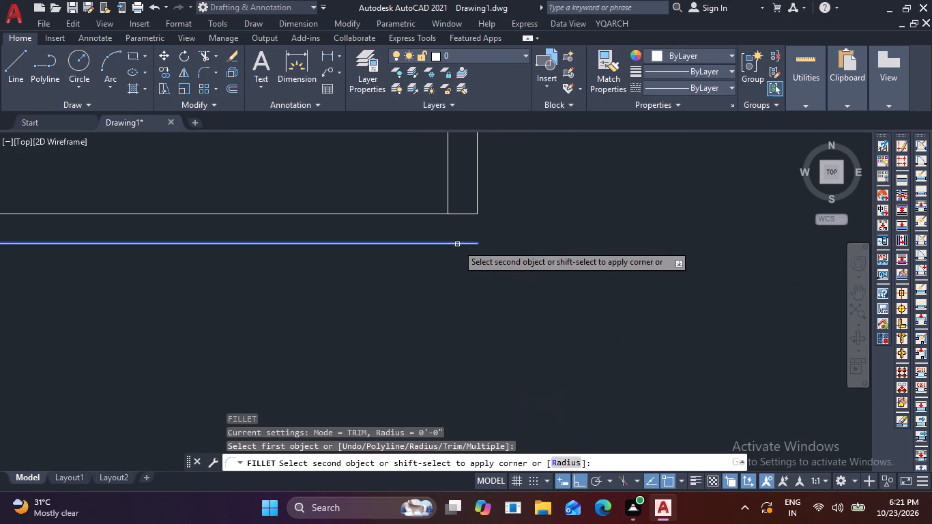
pyautogui.click(476, 204)
pyautogui.scroll(-4, 503, 274)
pyautogui.press('Escape')
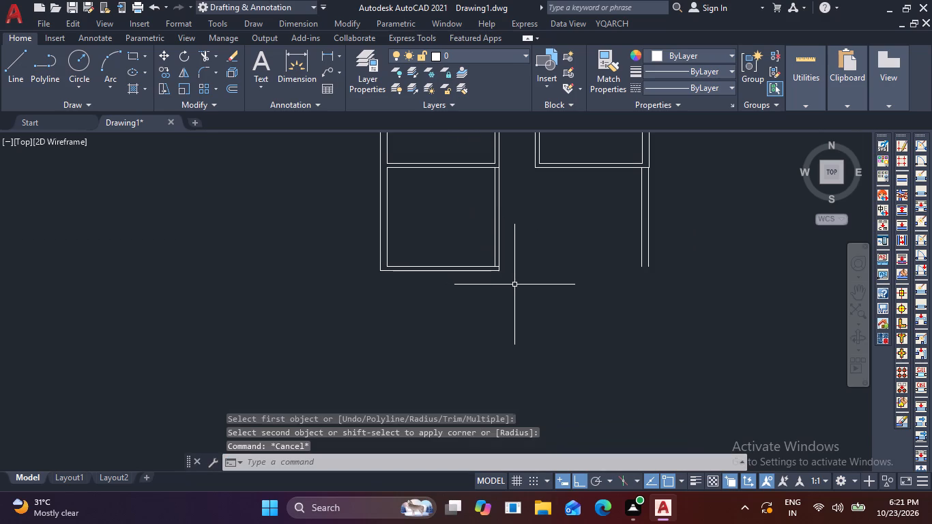
pyautogui.press('Escape')
pyautogui.press('Escape')
# Offset the upper right room's outer bottom line 11' downward as the lower right space's bottom line.
pyautogui.moveTo(534, 285); pyautogui.dragTo(534, 285, button='middle')
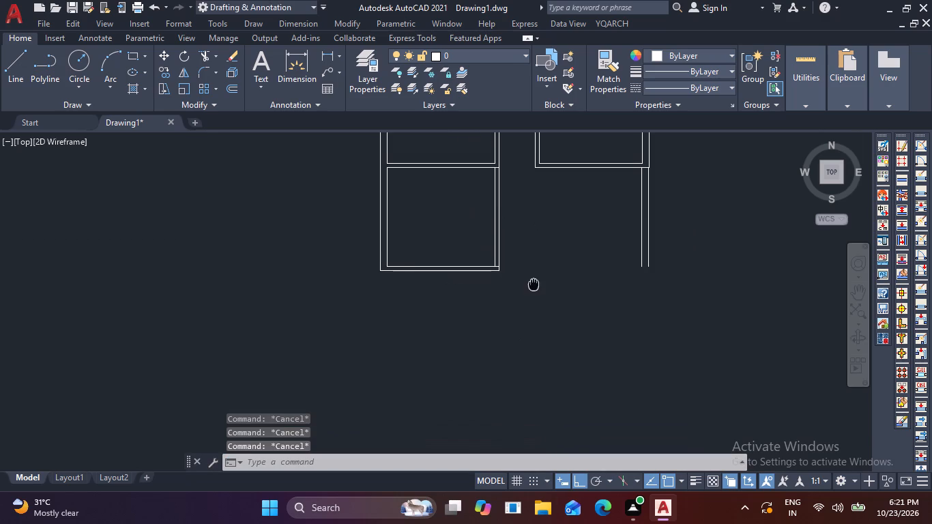
pyautogui.moveTo(534, 285); pyautogui.dragTo(534, 312, button='middle')
pyautogui.press('o')
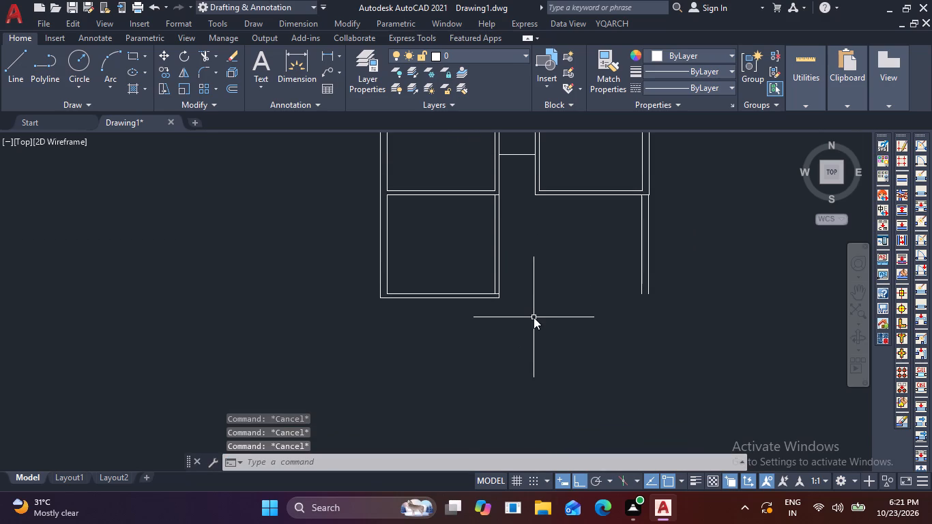
pyautogui.press('Return')
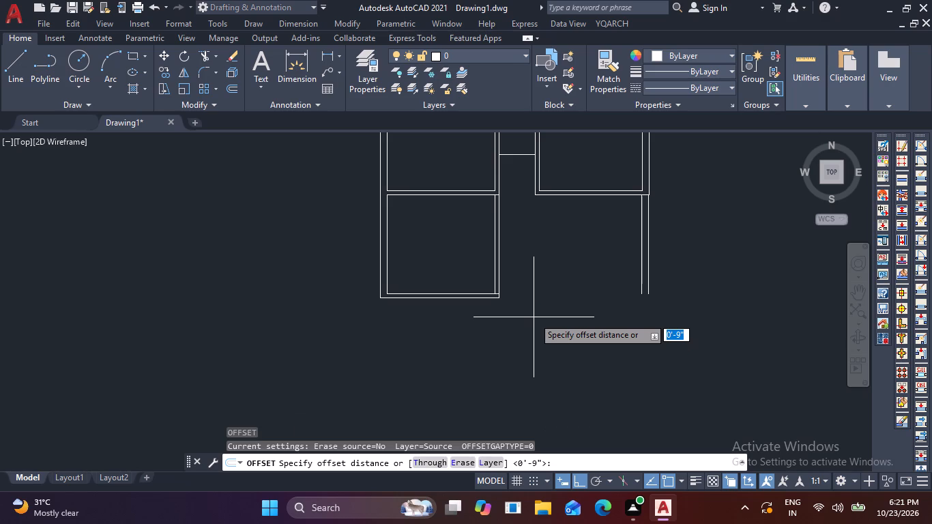
pyautogui.write("11'")
pyautogui.press('Return')
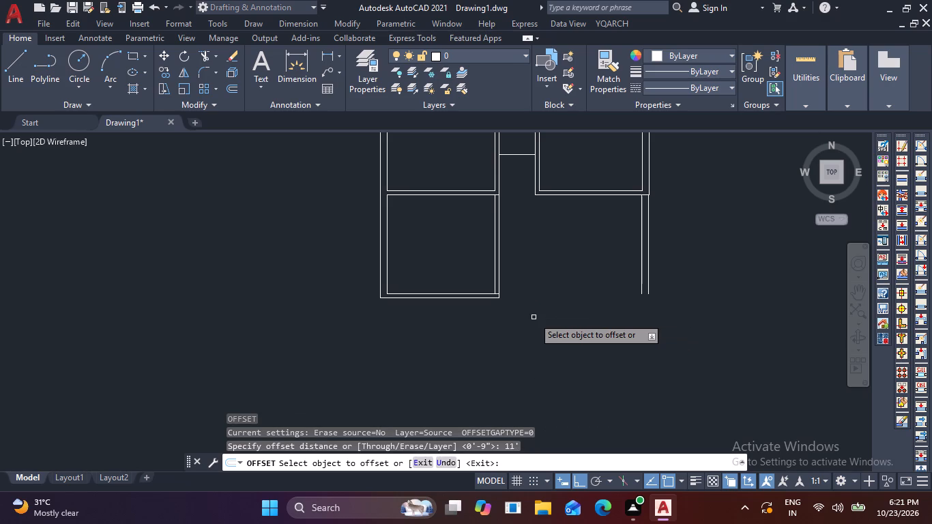
pyautogui.click(600, 196)
pyautogui.click(609, 289)
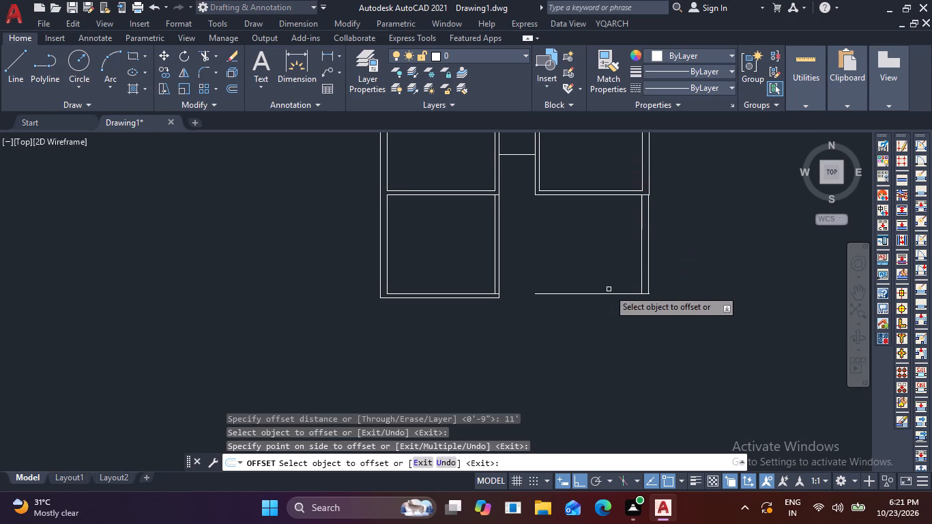
# Offset the lower right space's bottom line 6" downward to form its bottom wall.
pyautogui.click(609, 293)
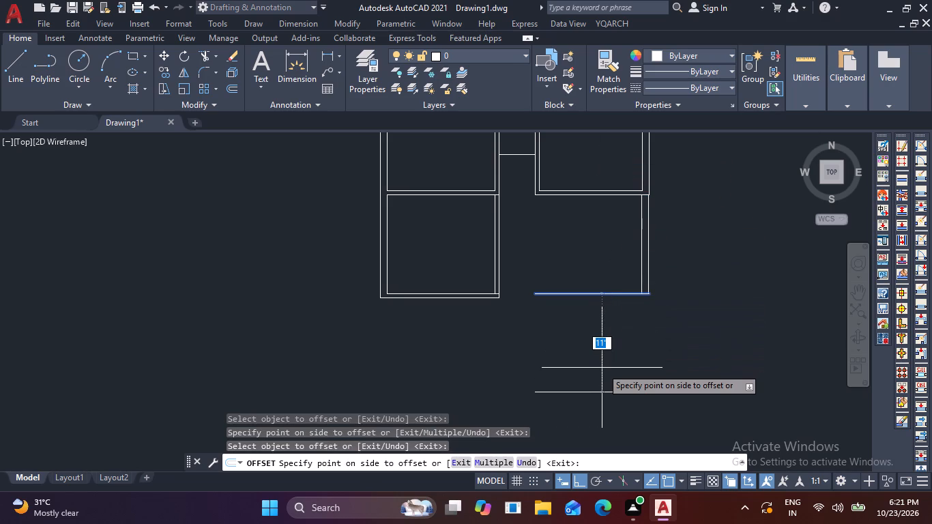
pyautogui.write('6')
pyautogui.press('space')
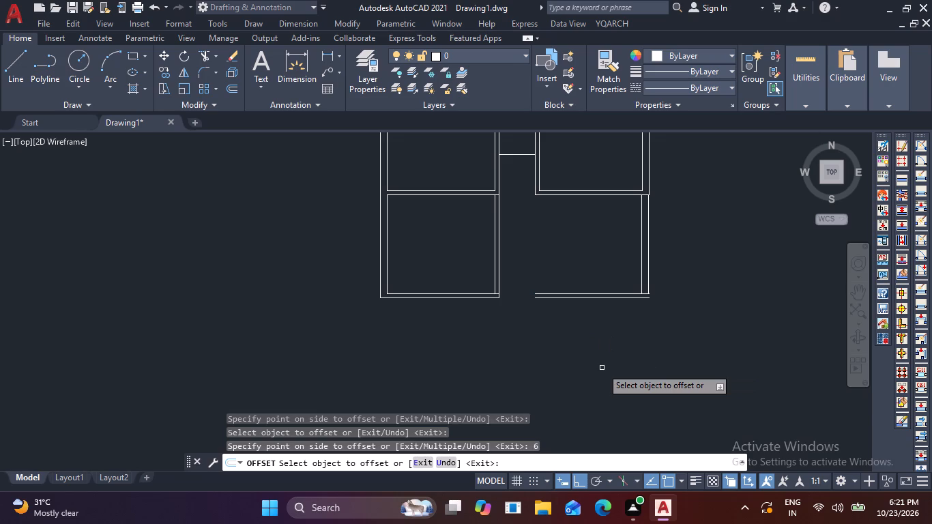
pyautogui.press('Escape')
pyautogui.press('Escape')
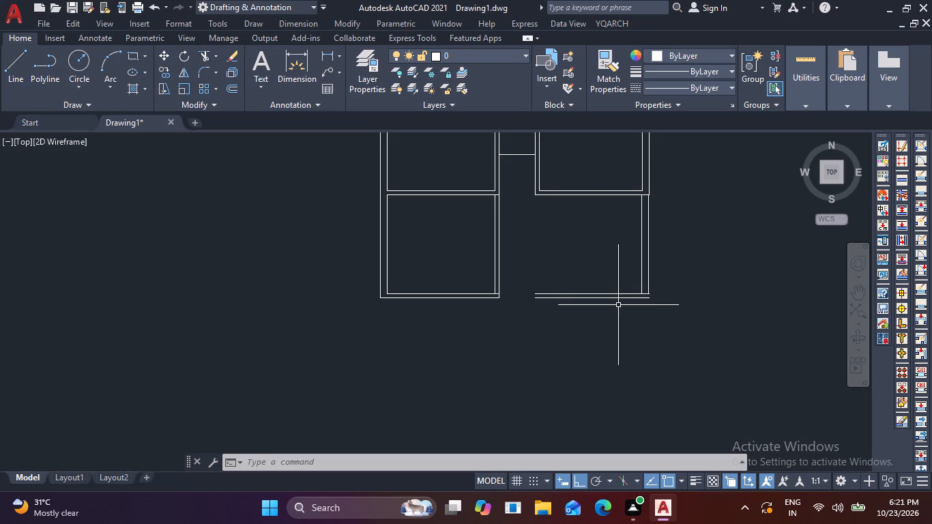
# Offset the outer line of the lower right space's bottom wall 8'6" downward for another room below.
pyautogui.write('O')
pyautogui.press('space')
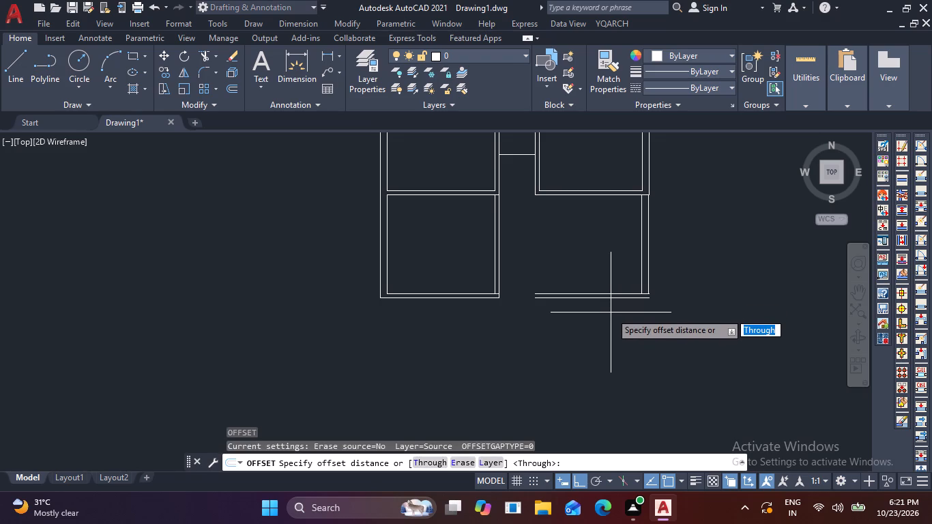
pyautogui.write("8'")
pyautogui.write('6"')
pyautogui.press('Return')
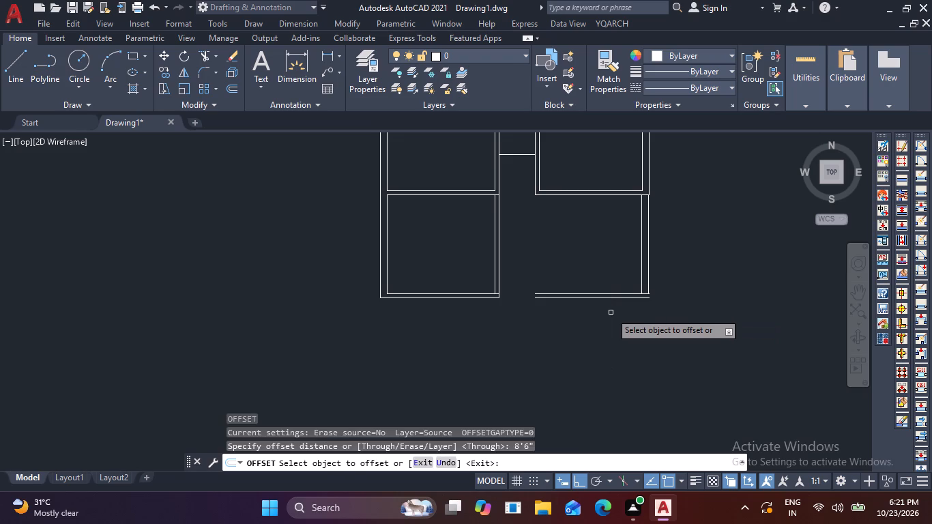
pyautogui.click(631, 297)
pyautogui.click(623, 378)
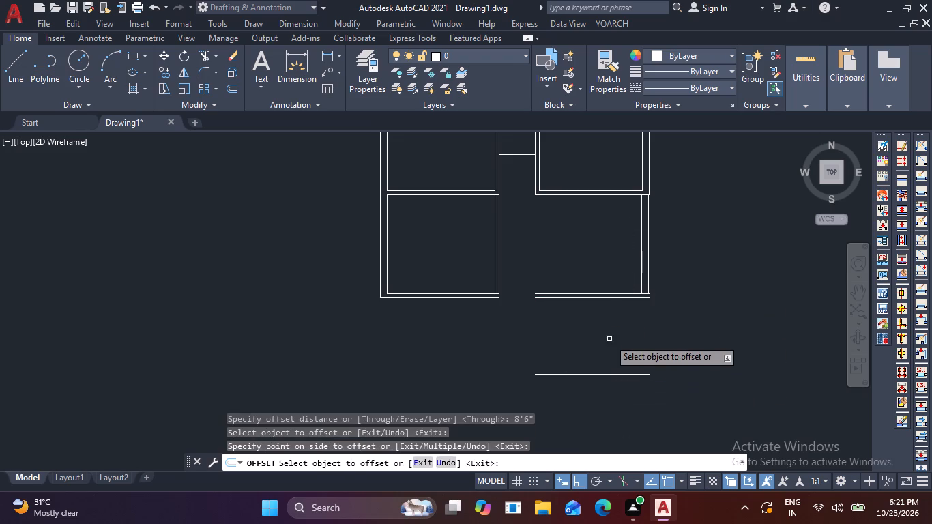
# Offset the lowest horizontal line of the new lower right room 6" downward as its bottom wall.
pyautogui.click(615, 377)
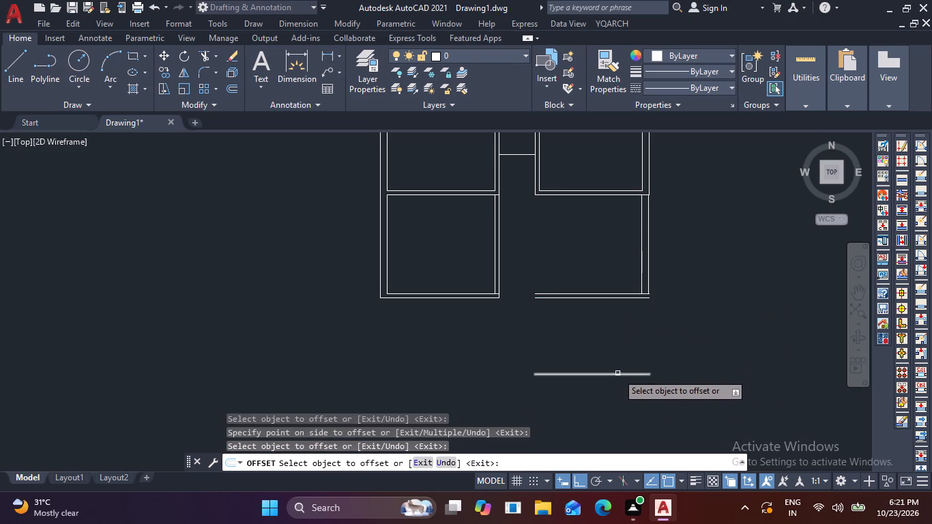
pyautogui.click(618, 373)
pyautogui.write('6')
pyautogui.press('space')
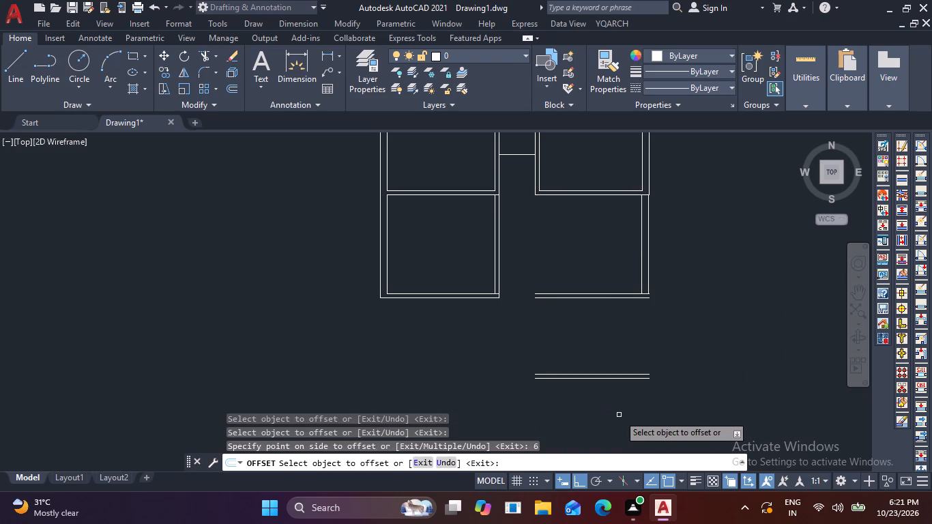
pyautogui.press('Escape')
pyautogui.press('Escape')
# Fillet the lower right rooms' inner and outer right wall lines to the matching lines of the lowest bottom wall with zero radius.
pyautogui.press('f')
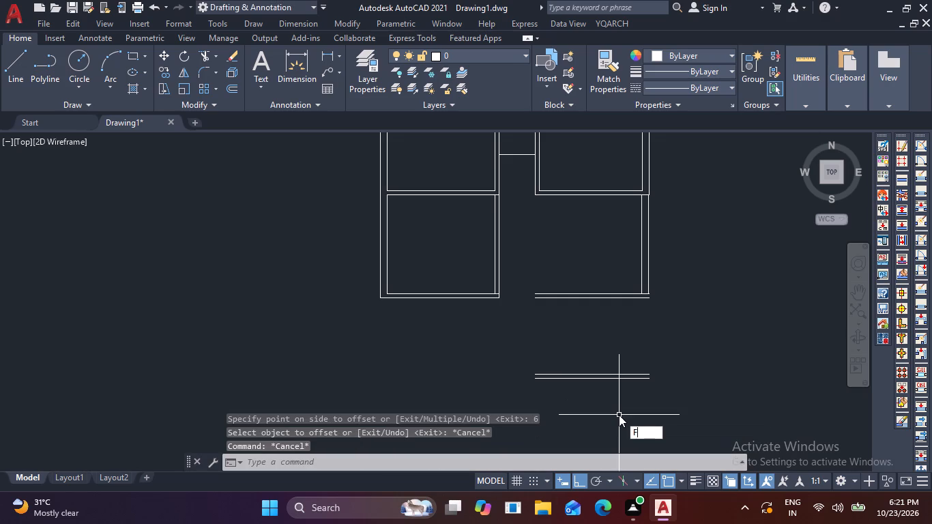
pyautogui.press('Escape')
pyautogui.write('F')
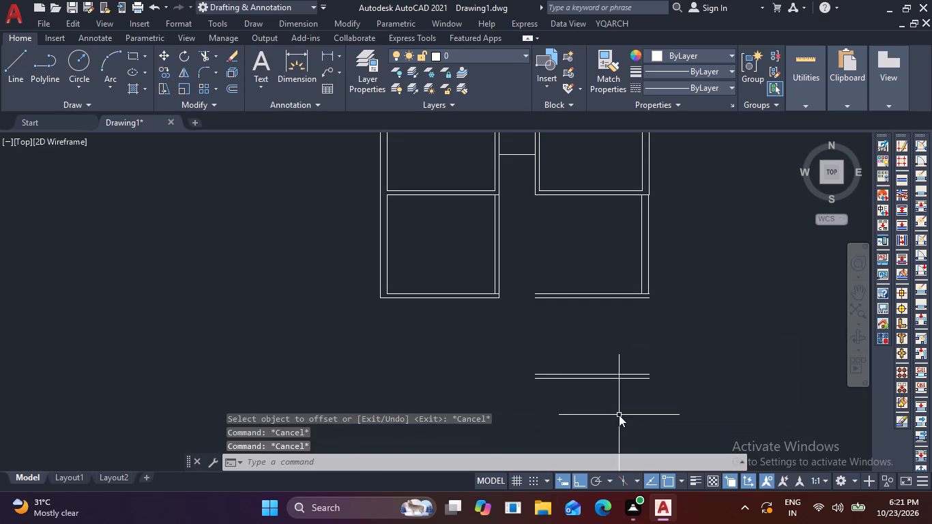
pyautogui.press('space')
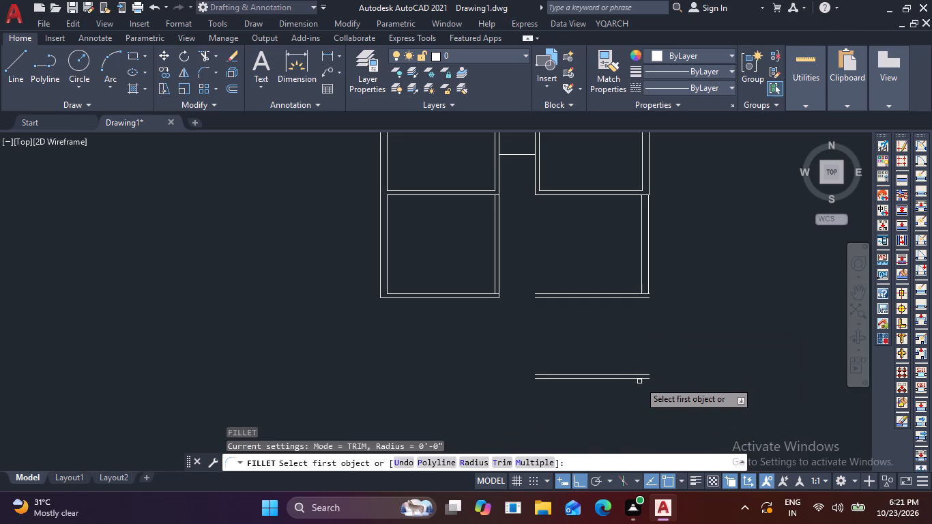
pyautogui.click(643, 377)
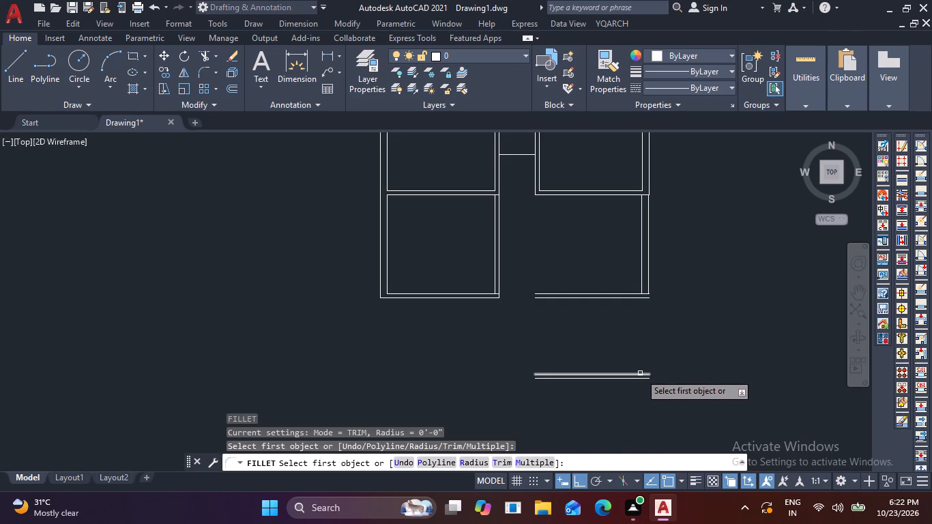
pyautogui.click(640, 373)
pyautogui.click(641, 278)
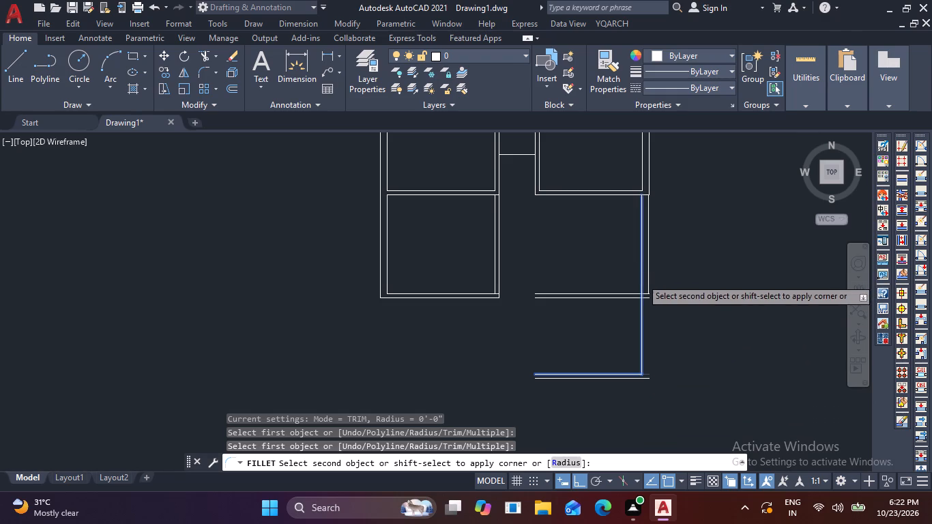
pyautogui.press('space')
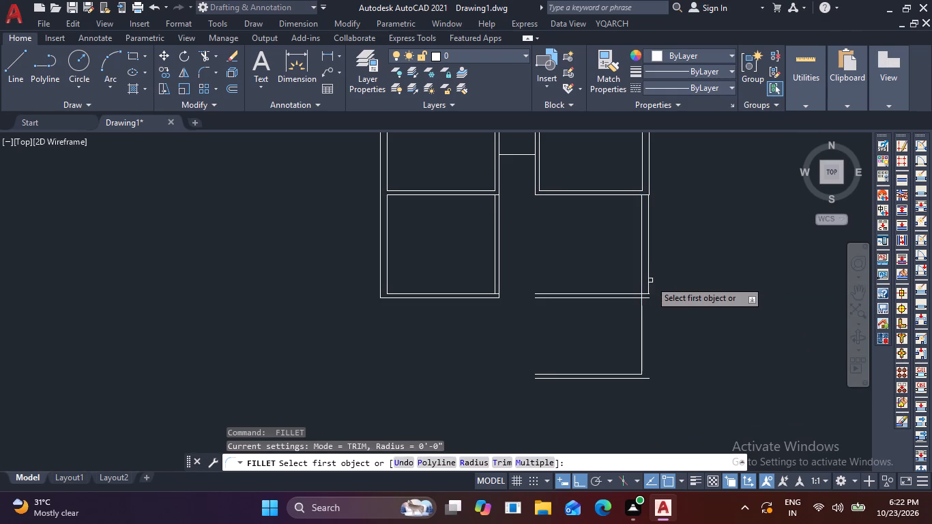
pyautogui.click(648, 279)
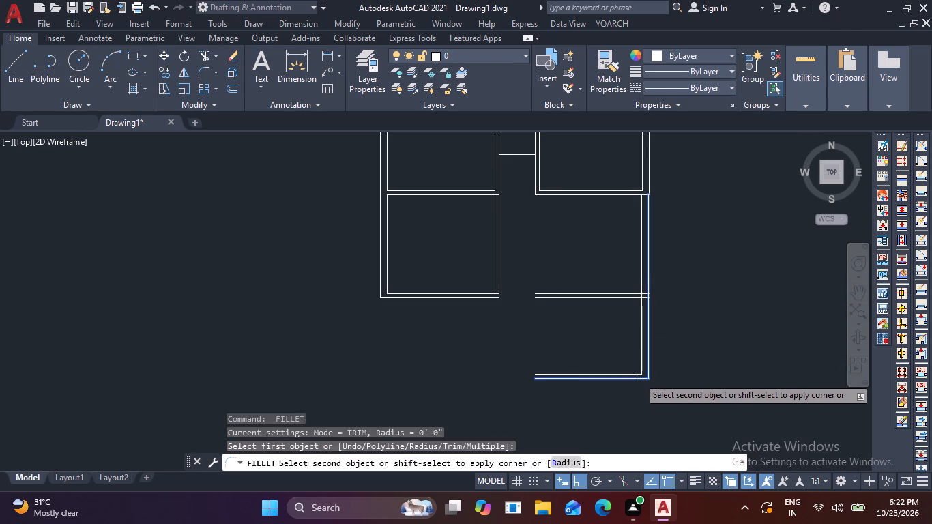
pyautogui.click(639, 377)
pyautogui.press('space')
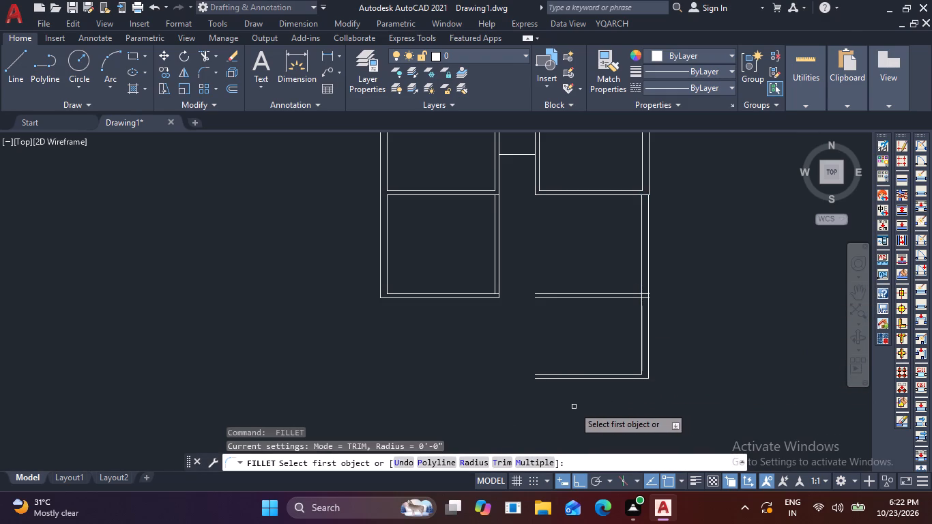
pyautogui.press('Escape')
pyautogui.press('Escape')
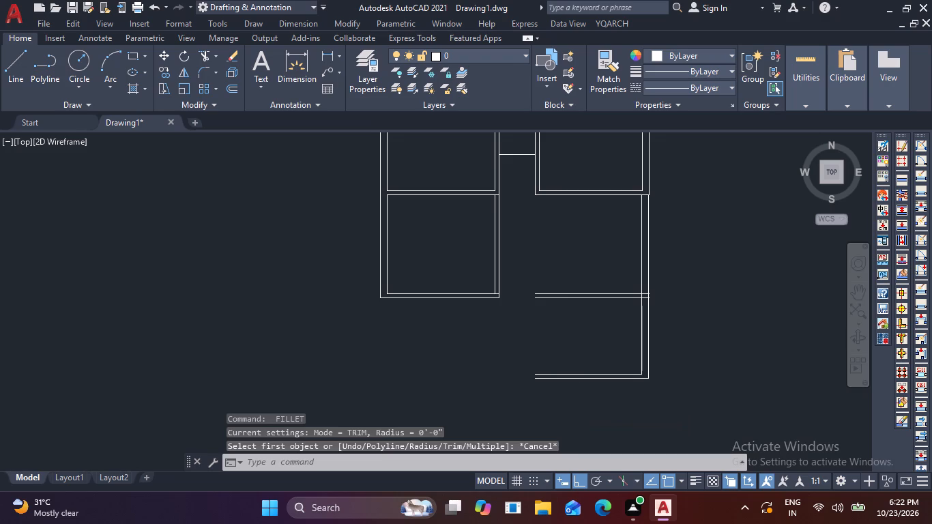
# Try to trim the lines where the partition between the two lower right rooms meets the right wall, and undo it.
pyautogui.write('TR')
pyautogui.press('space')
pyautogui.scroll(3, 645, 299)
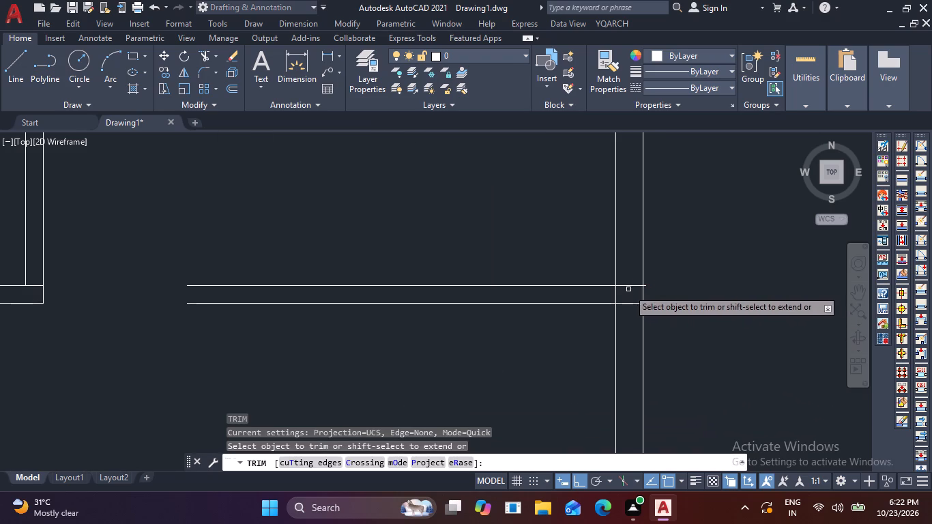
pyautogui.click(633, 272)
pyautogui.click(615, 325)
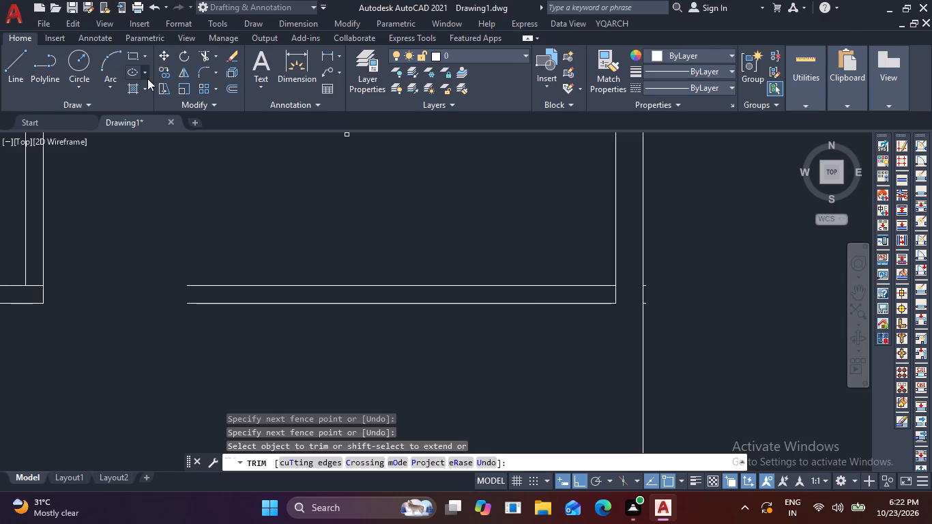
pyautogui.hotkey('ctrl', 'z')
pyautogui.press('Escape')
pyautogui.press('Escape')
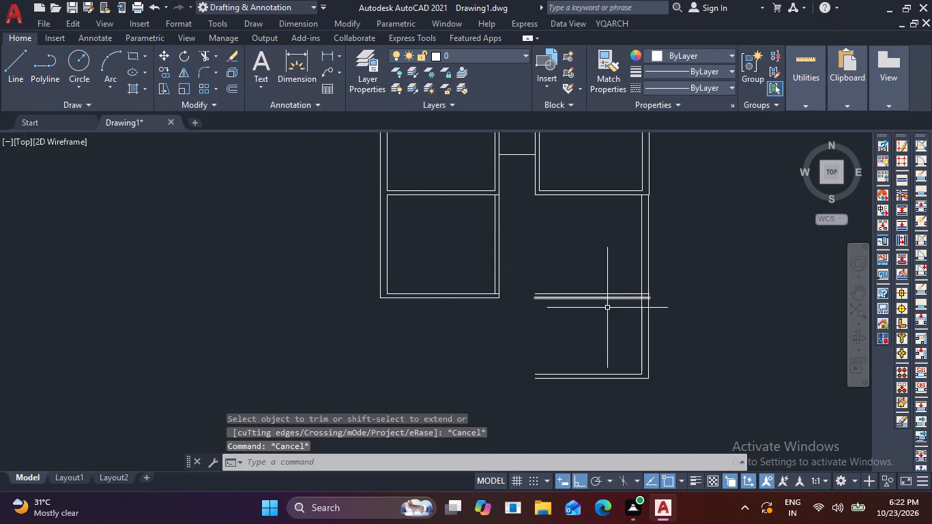
# Delete the outer vertical line of the lower right rooms' right wall.
pyautogui.scroll(4, 634, 164)
pyautogui.scroll(-4, 635, 163)
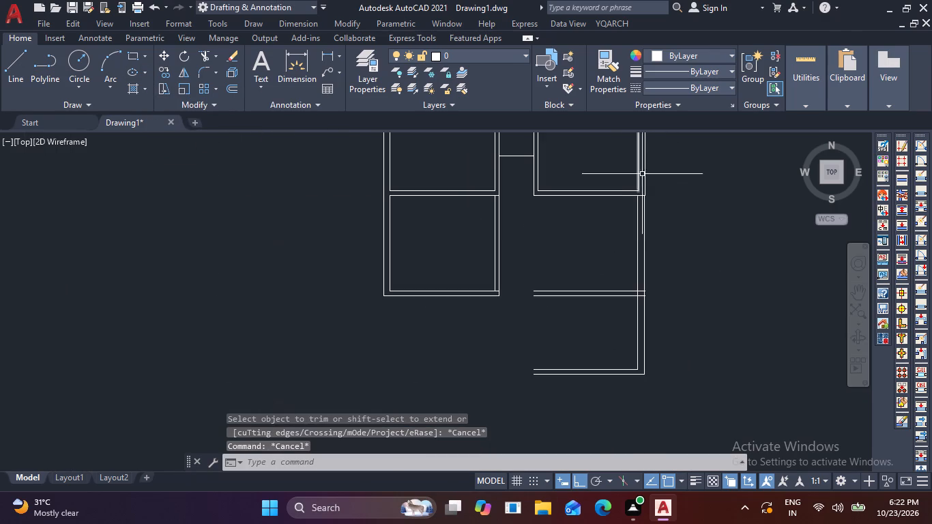
pyautogui.scroll(2, 668, 199)
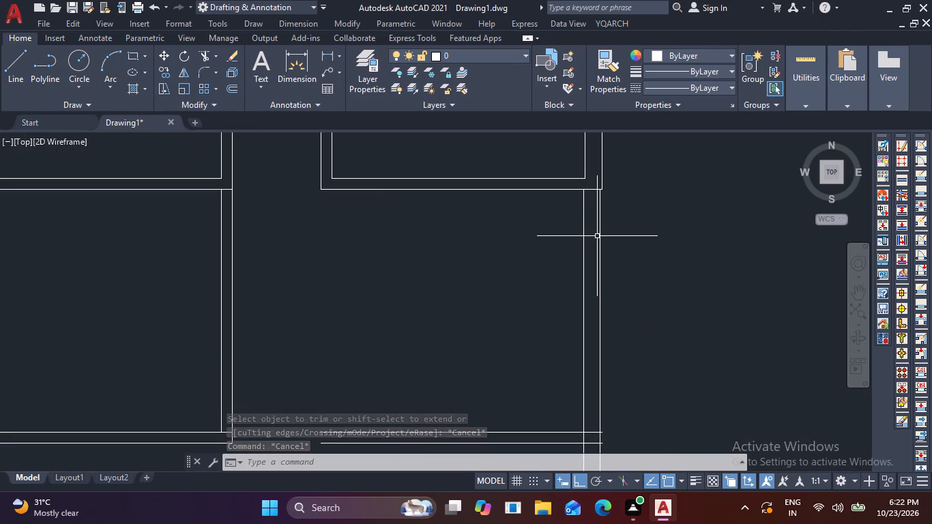
pyautogui.click(601, 239)
pyautogui.press('Delete')
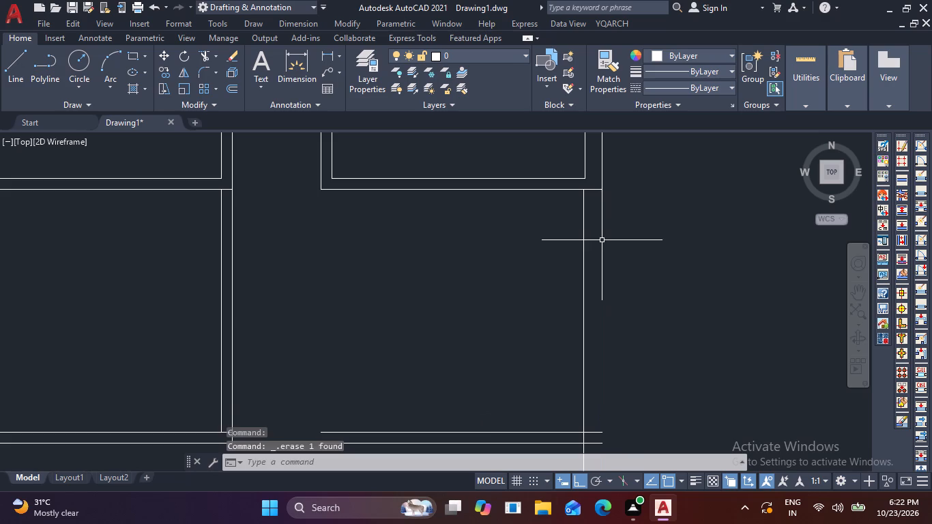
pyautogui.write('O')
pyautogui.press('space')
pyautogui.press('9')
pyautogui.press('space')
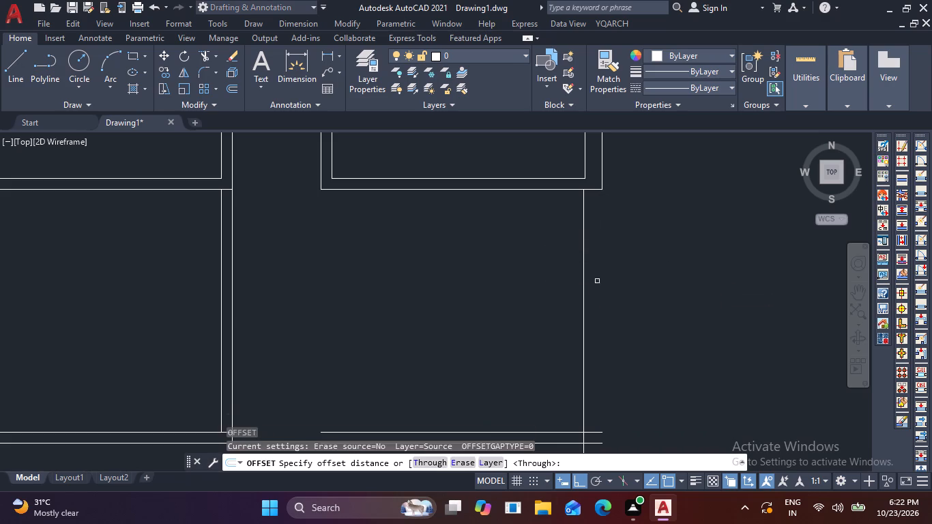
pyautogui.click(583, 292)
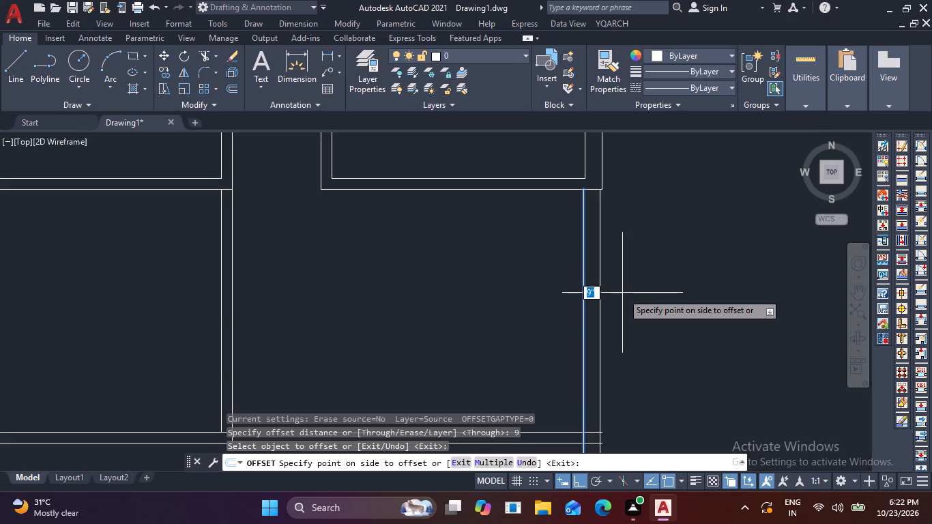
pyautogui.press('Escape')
# Delete the remaining inner vertical line of the lower right rooms' right wall.
pyautogui.scroll(3, 593, 182)
pyautogui.click(577, 298)
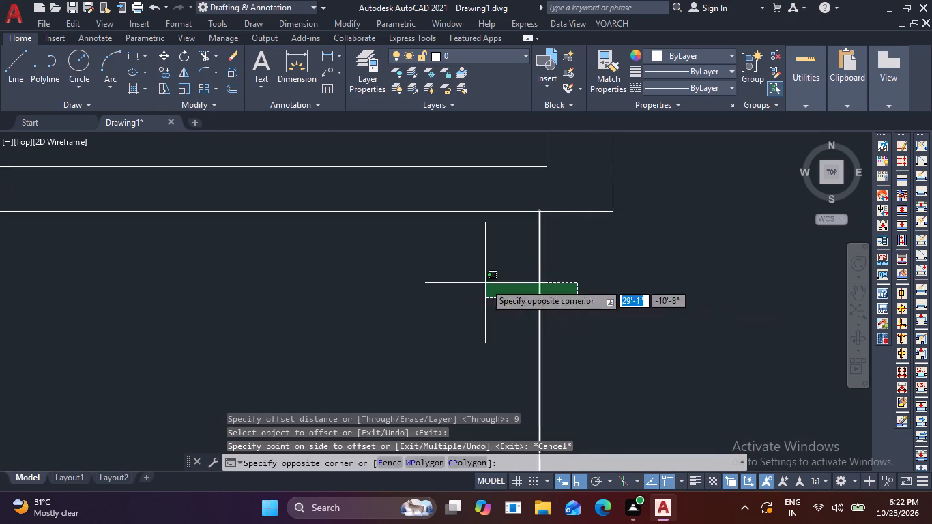
pyautogui.click(485, 283)
pyautogui.press('Delete')
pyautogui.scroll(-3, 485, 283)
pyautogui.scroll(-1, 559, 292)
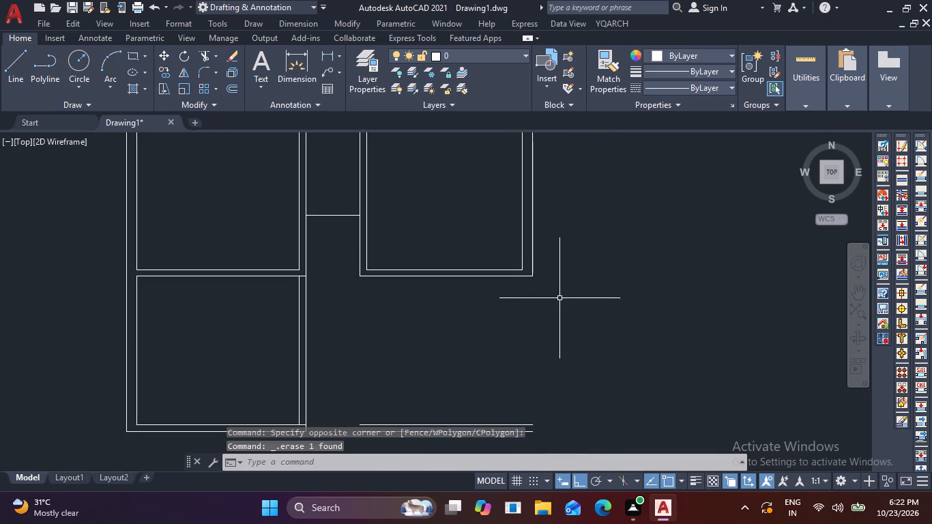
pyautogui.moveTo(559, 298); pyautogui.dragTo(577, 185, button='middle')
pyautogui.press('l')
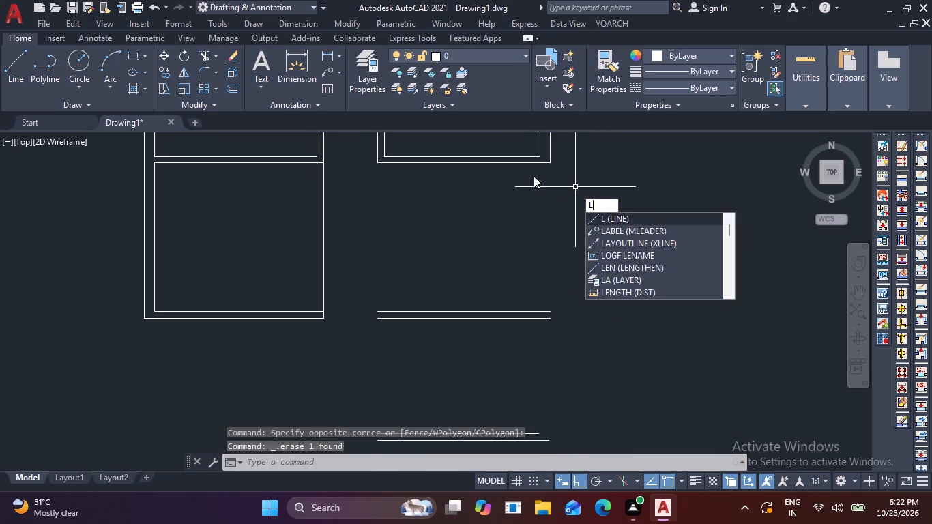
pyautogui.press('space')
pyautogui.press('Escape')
# Fillet the lowest bottom wall's outer line with the upper right room's outer right wall line to form a square corner.
pyautogui.write('F')
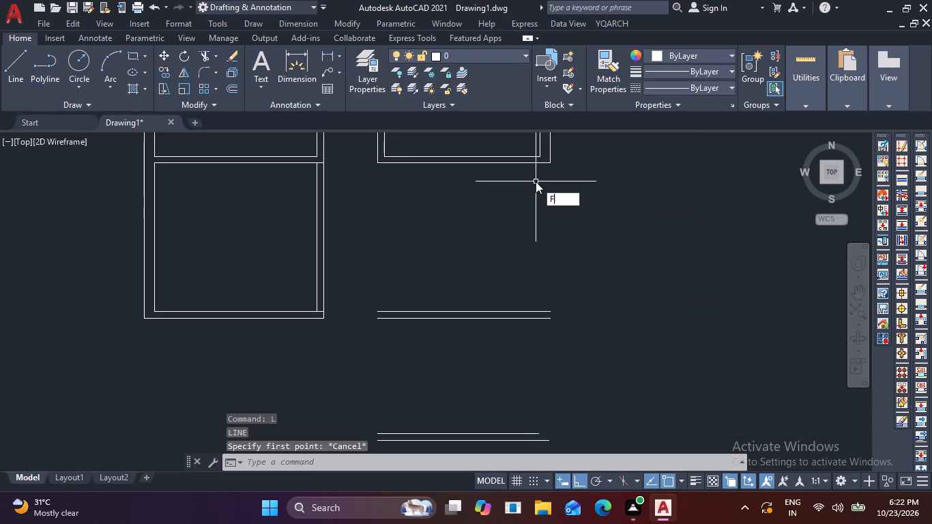
pyautogui.press('space')
pyautogui.moveTo(513, 420); pyautogui.dragTo(511, 381, button='middle')
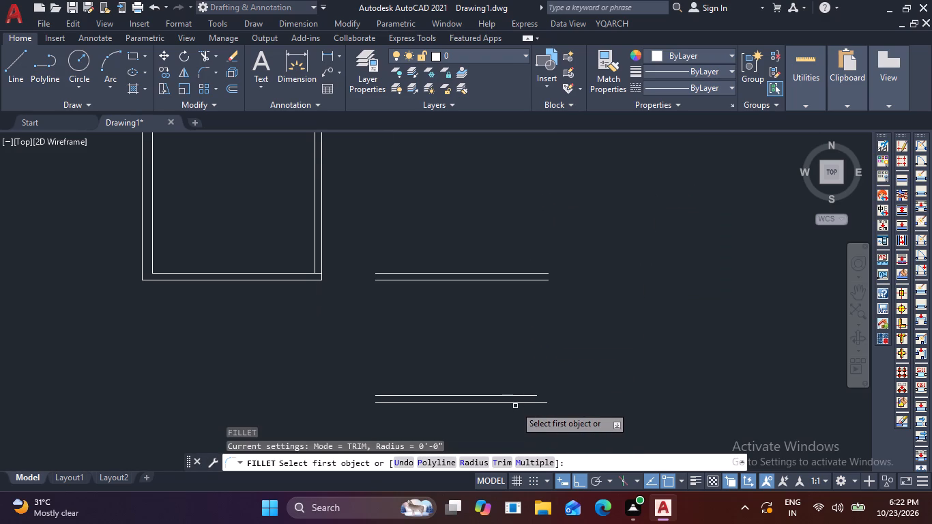
pyautogui.click(522, 402)
pyautogui.moveTo(580, 321); pyautogui.dragTo(587, 405, button='middle')
pyautogui.scroll(-1, 580, 321)
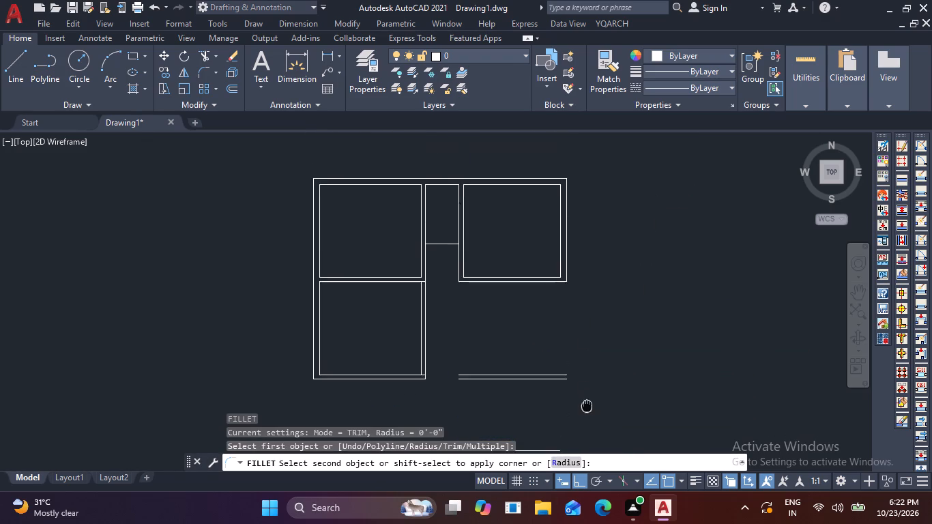
pyautogui.moveTo(587, 405); pyautogui.dragTo(579, 428, button='middle')
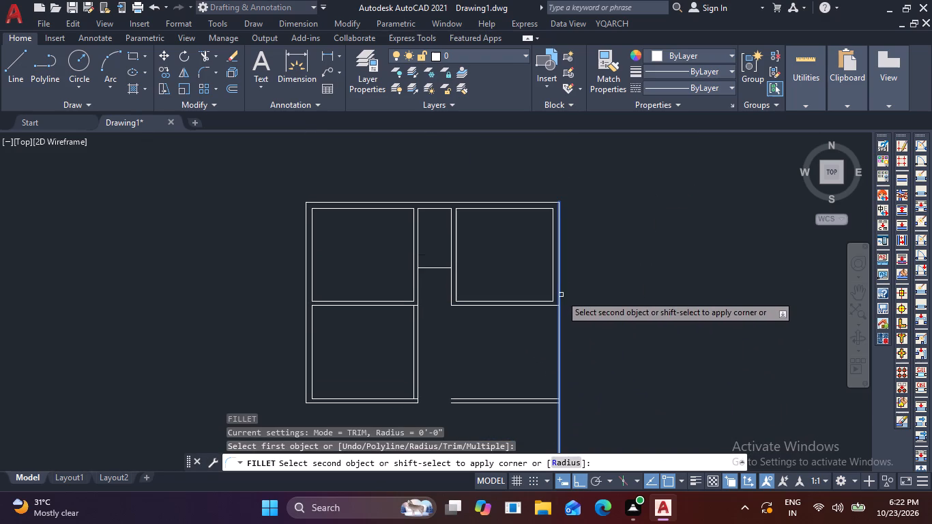
pyautogui.click(561, 295)
pyautogui.moveTo(611, 362); pyautogui.dragTo(620, 312, button='middle')
# Fillet the lowest bottom wall's inner line with the upper right room's inner right wall line to form a square corner.
pyautogui.press('space')
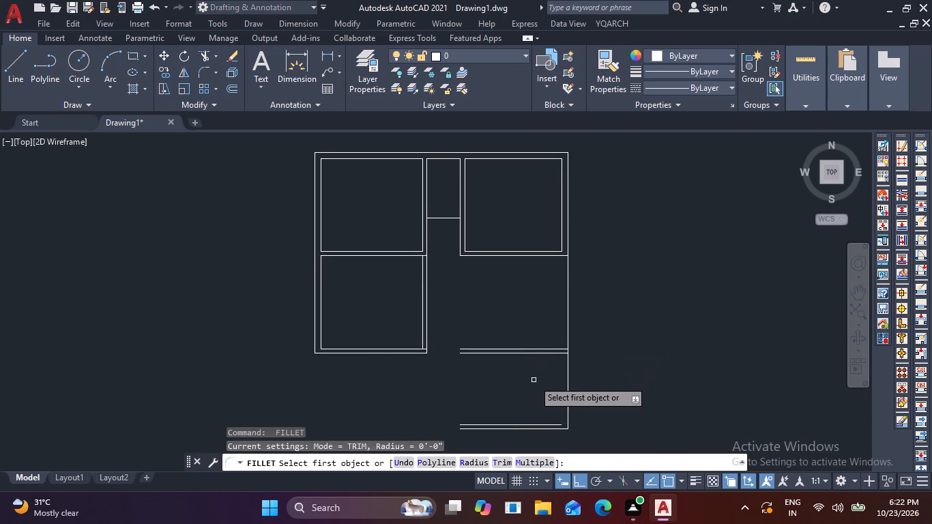
pyautogui.click(552, 423)
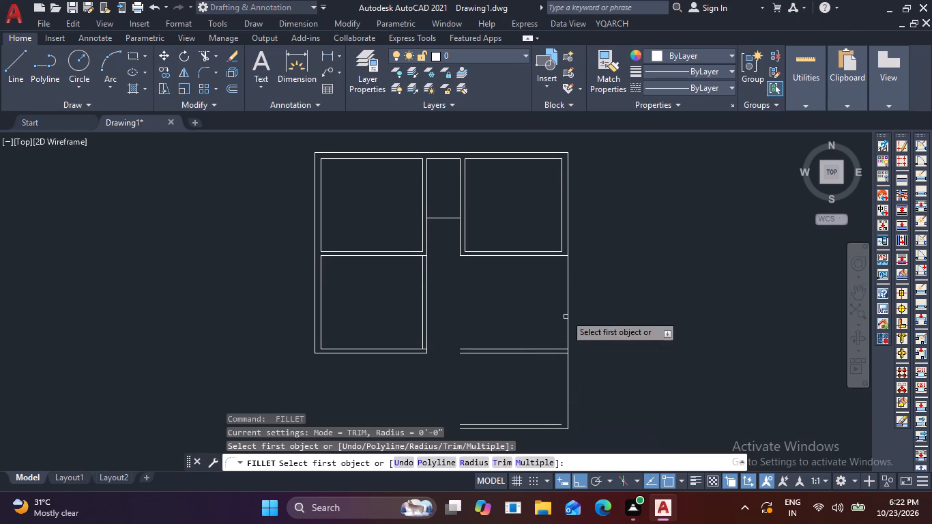
pyautogui.click(561, 244)
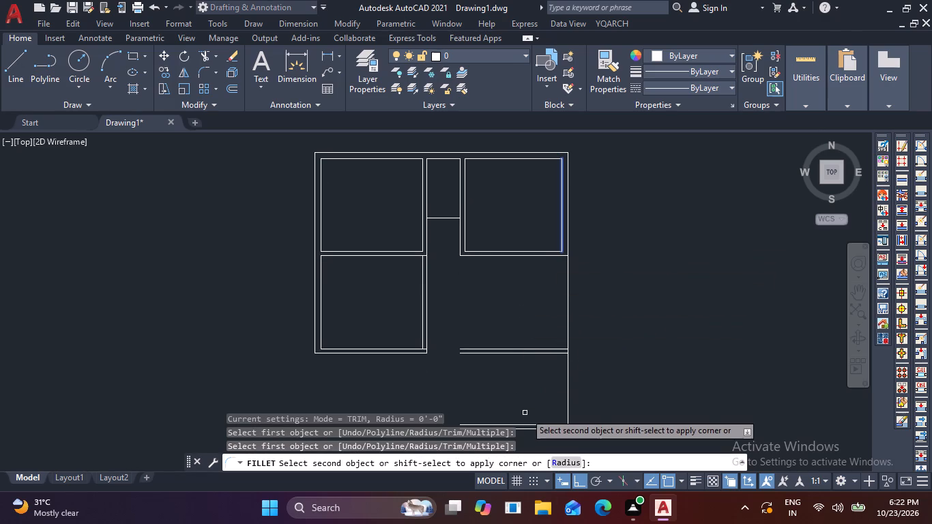
pyautogui.click(536, 424)
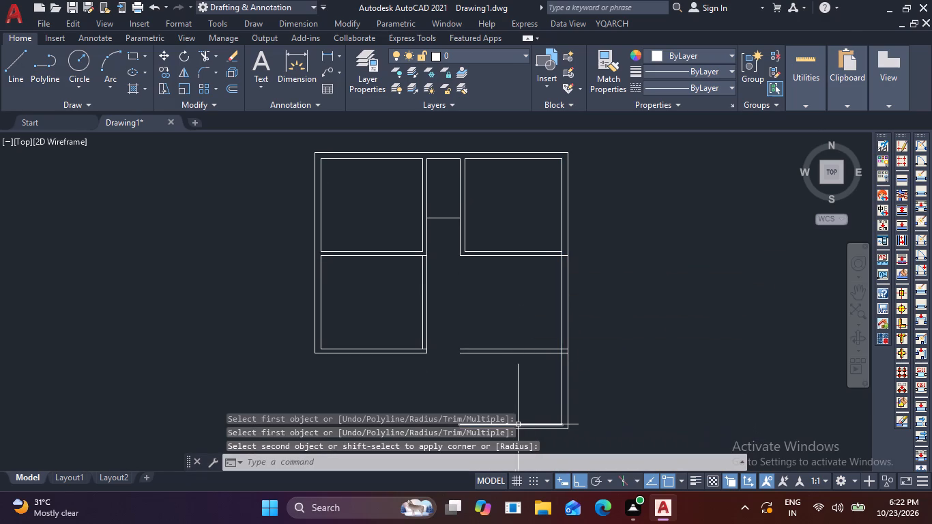
pyautogui.press('Escape')
pyautogui.press('Escape')
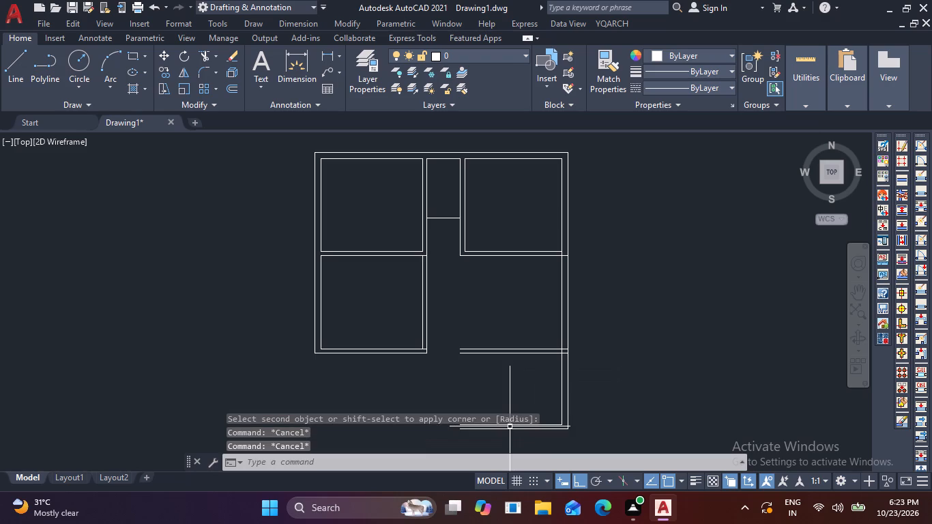
# Trim the ends of the two partition lines between the lower right rooms that run into the right outer wall.
pyautogui.write('TR')
pyautogui.press('space')
pyautogui.scroll(1, 560, 426)
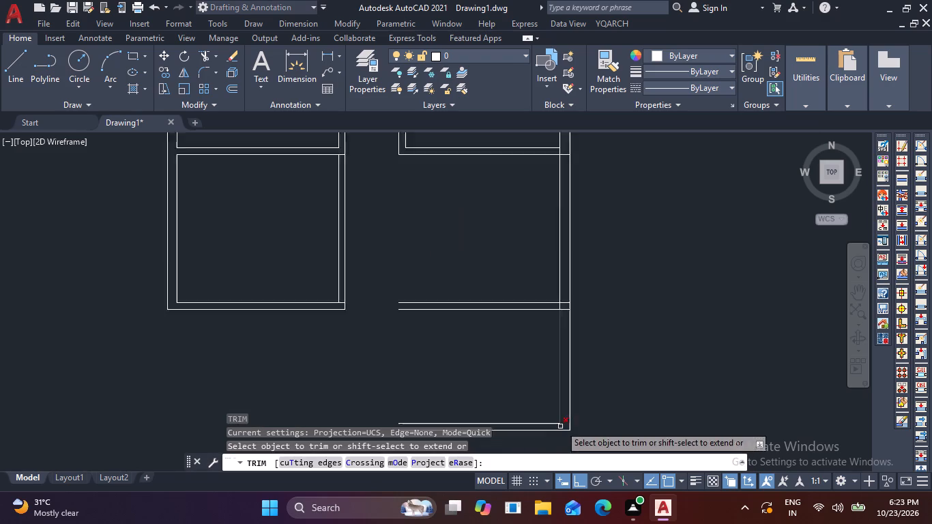
pyautogui.scroll(2, 561, 424)
pyautogui.scroll(-3, 555, 366)
pyautogui.scroll(3, 550, 308)
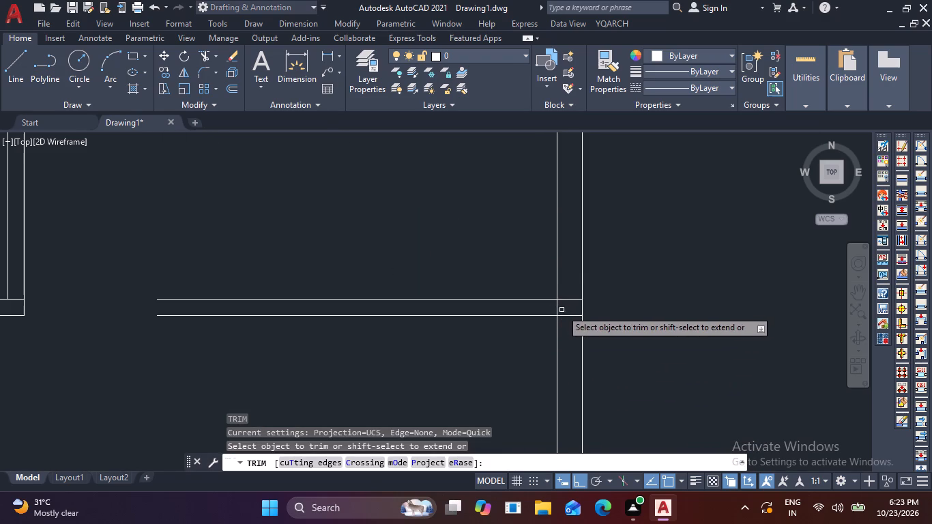
pyautogui.scroll(2, 570, 304)
pyautogui.click(563, 281)
pyautogui.click(578, 351)
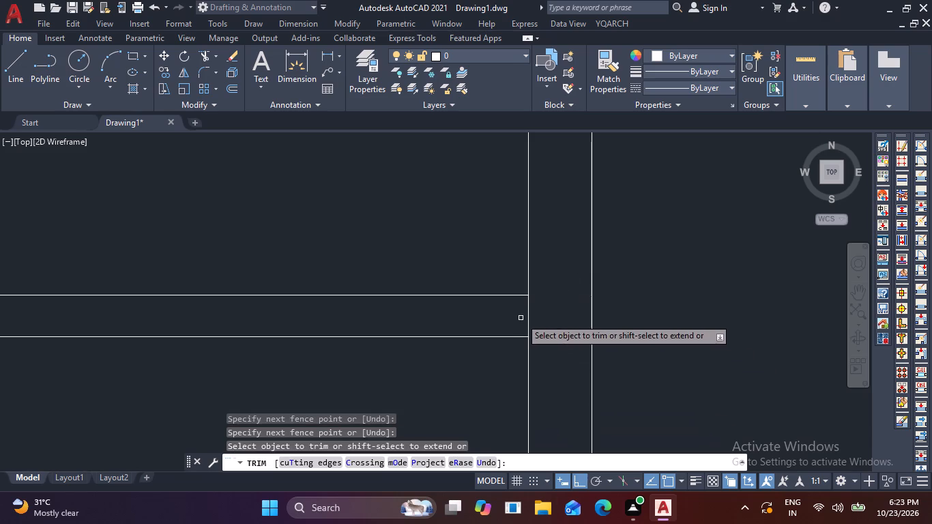
# Trim the right wall's inner line between the two lines of the partition separating the lower right rooms.
pyautogui.click(521, 318)
pyautogui.click(556, 327)
pyautogui.scroll(-3, 556, 327)
pyautogui.scroll(-1, 631, 265)
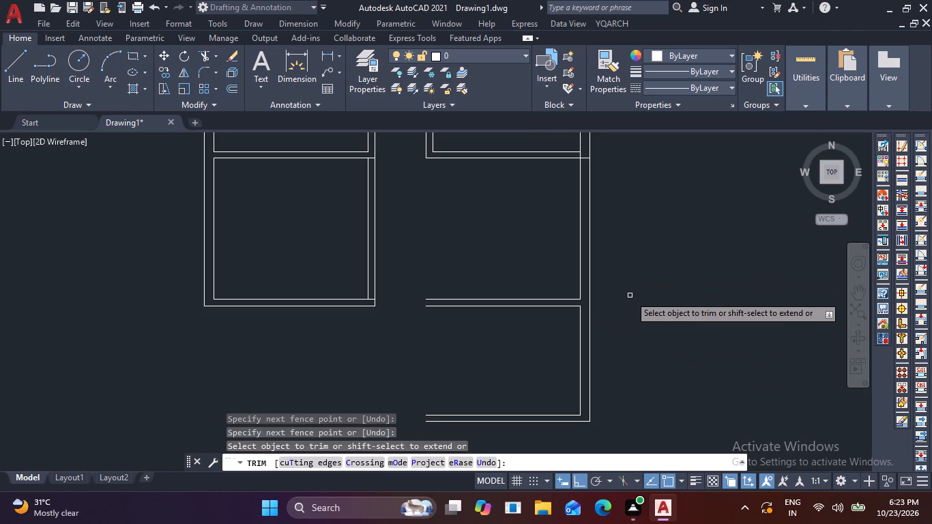
pyautogui.press('Escape')
pyautogui.press('Escape')
pyautogui.press('Escape')
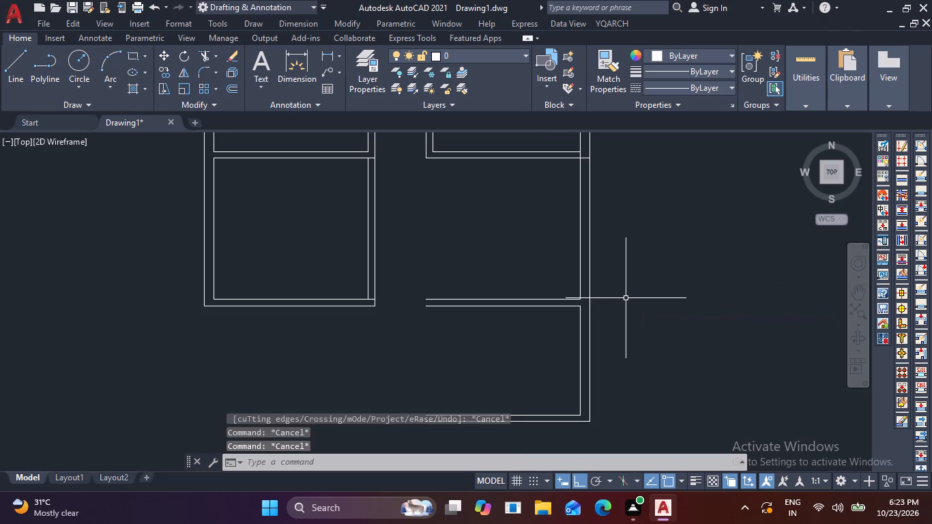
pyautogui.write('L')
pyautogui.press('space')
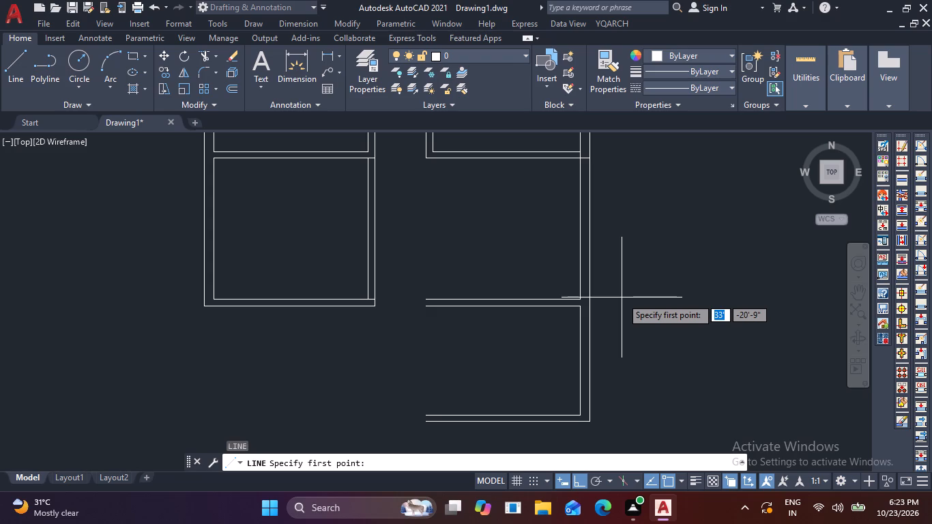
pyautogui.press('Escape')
# Offset the lowest right room's inner right wall line 8' to the left.
pyautogui.press('o')
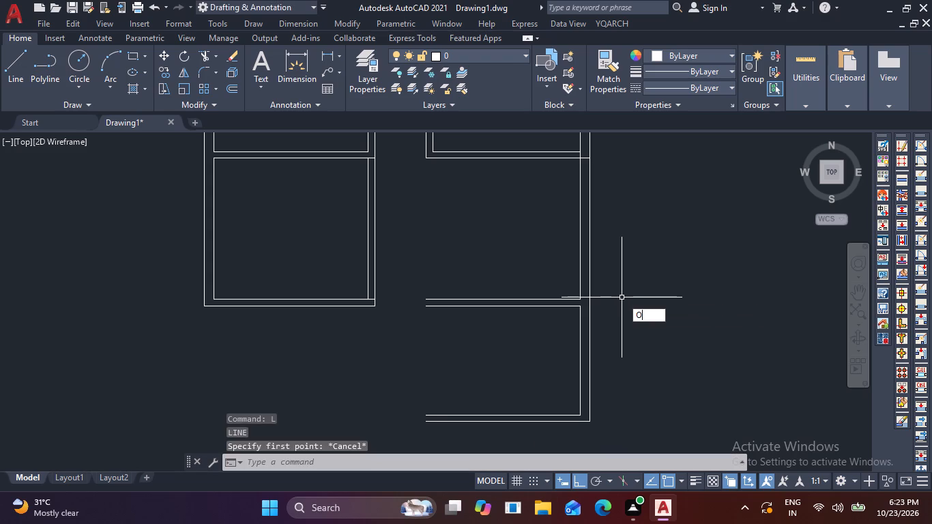
pyautogui.press('Return')
pyautogui.write("8'")
pyautogui.press('Return')
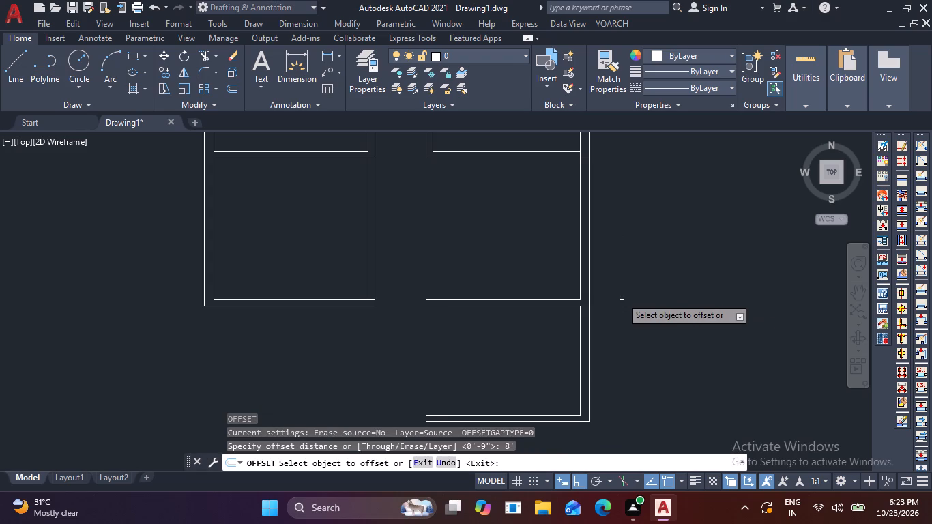
pyautogui.click(579, 345)
pyautogui.click(391, 372)
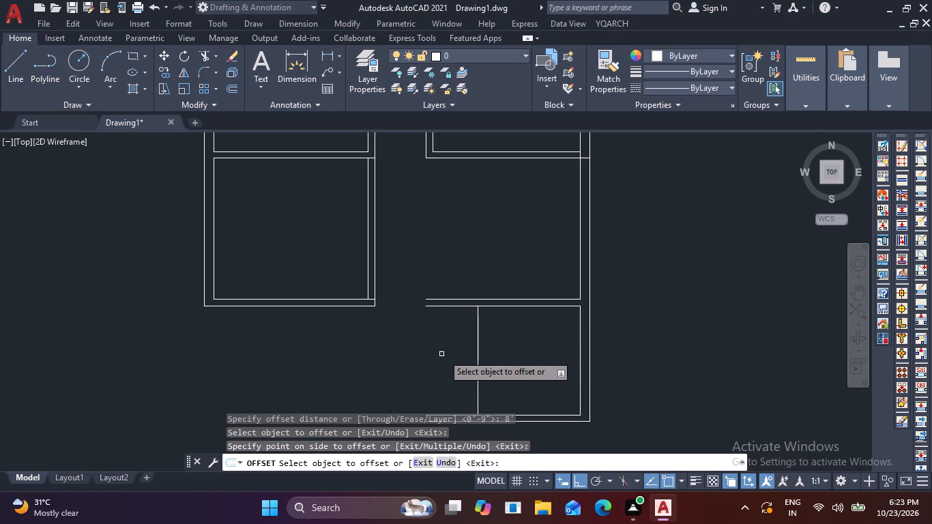
# Offset the new vertical partition line in the lowest right room 6" to the left.
pyautogui.click(479, 358)
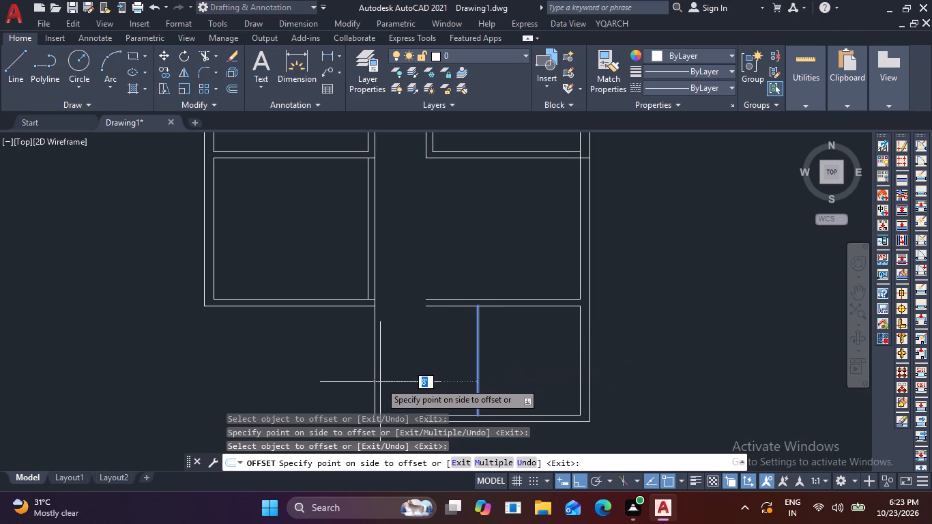
pyautogui.write('6')
pyautogui.press('space')
pyautogui.moveTo(451, 366); pyautogui.dragTo(452, 330, button='middle')
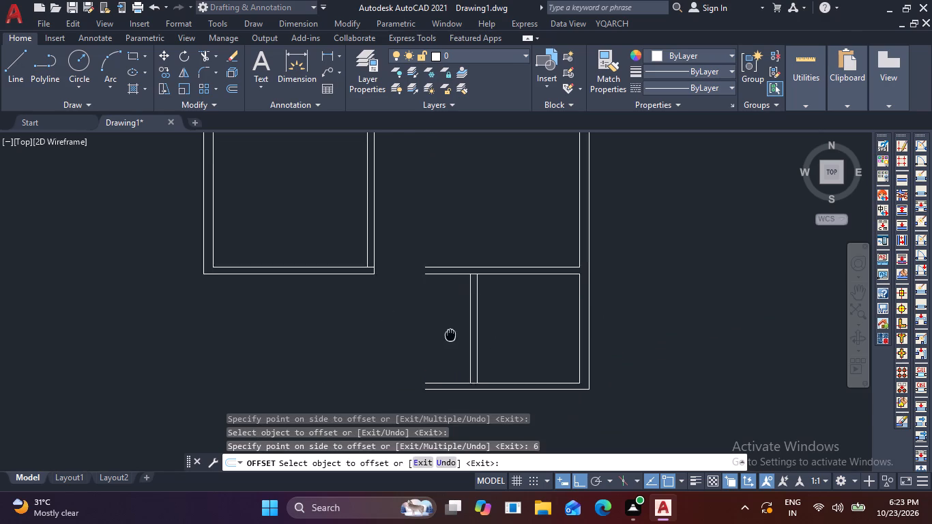
pyautogui.moveTo(452, 330); pyautogui.dragTo(469, 300, button='middle')
pyautogui.scroll(-1, 434, 321)
pyautogui.moveTo(434, 321); pyautogui.dragTo(436, 321, button='middle')
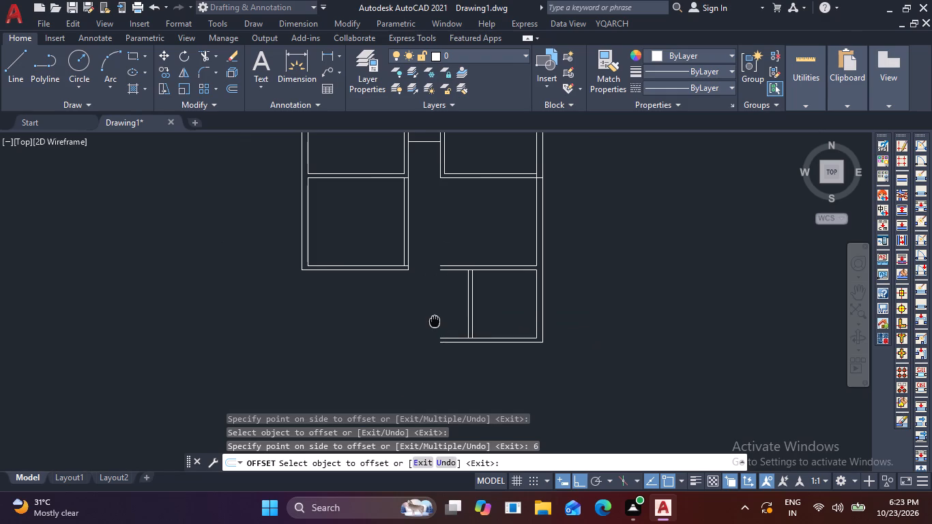
pyautogui.moveTo(436, 321); pyautogui.dragTo(462, 321, button='middle')
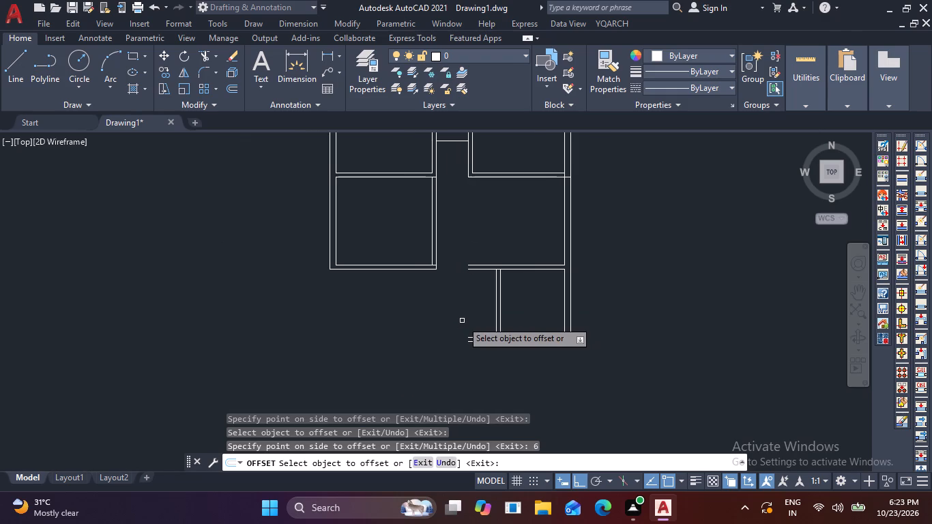
pyautogui.press('Escape')
# Fillet the lowest bottom wall's inner line with the left outer wall's inner line to form a square corner.
pyautogui.press('f')
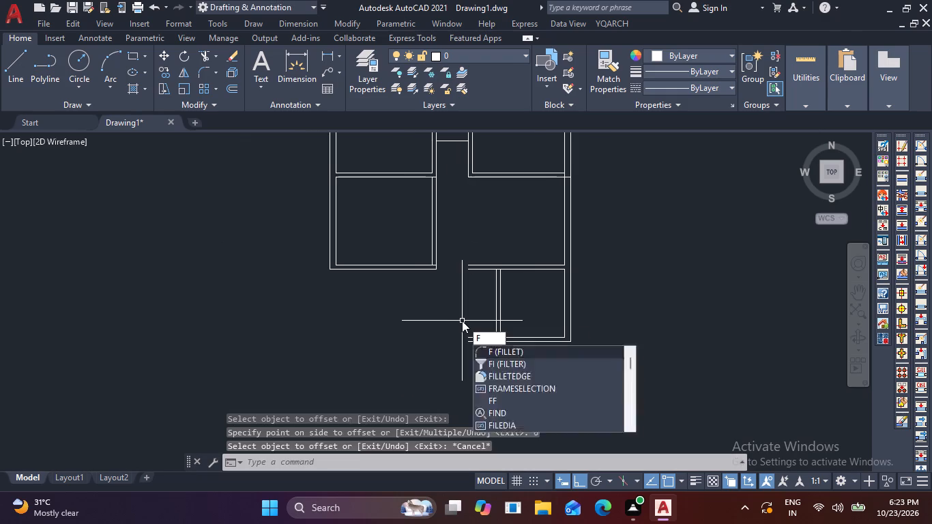
pyautogui.press('space')
pyautogui.click(485, 340)
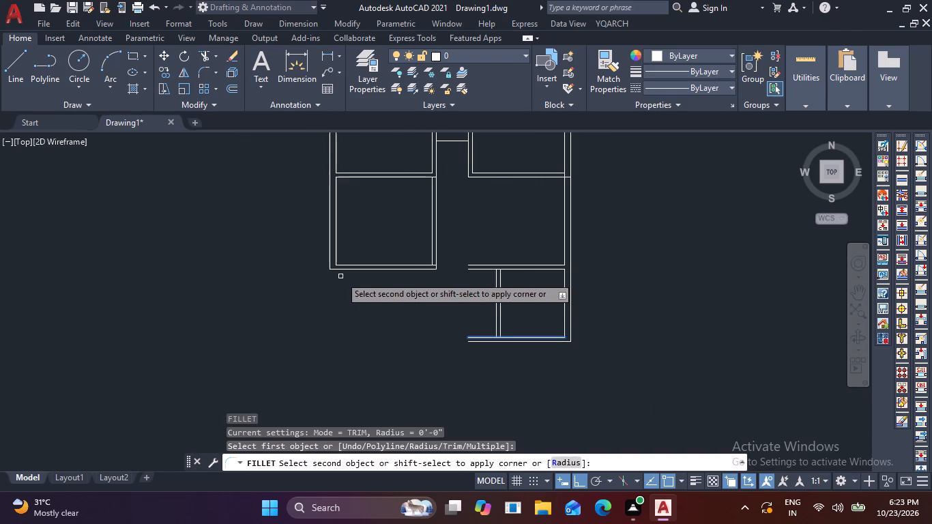
pyautogui.click(335, 251)
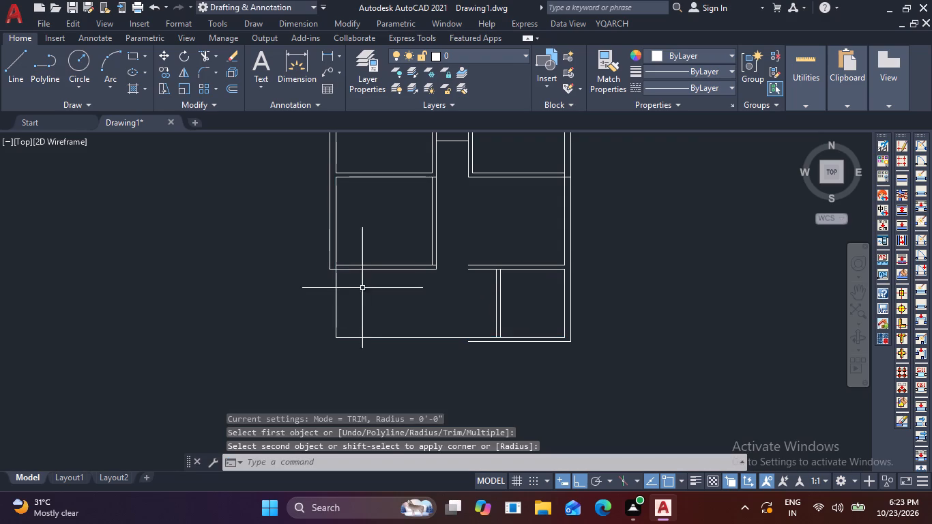
# Fillet the lowest bottom wall's outer line with the left outer wall's outer line to form a square corner.
pyautogui.press('space')
pyautogui.click(474, 343)
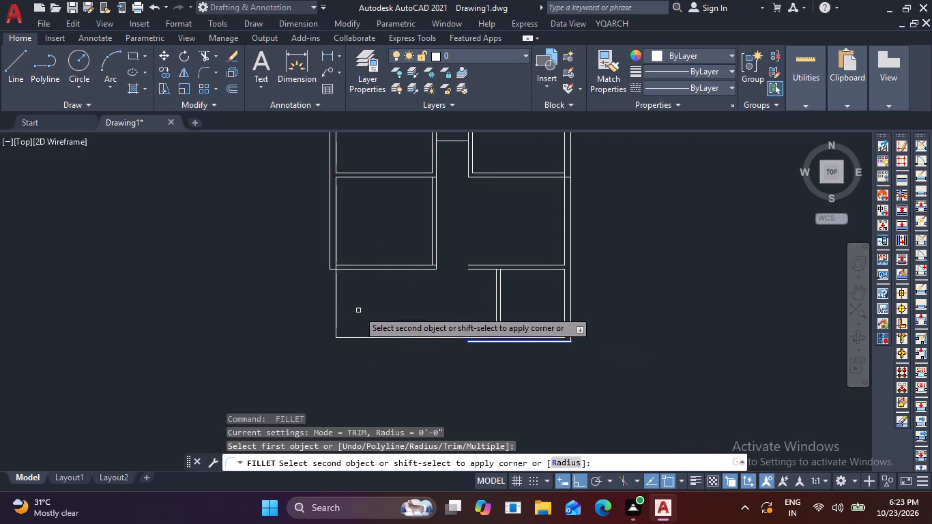
pyautogui.click(329, 257)
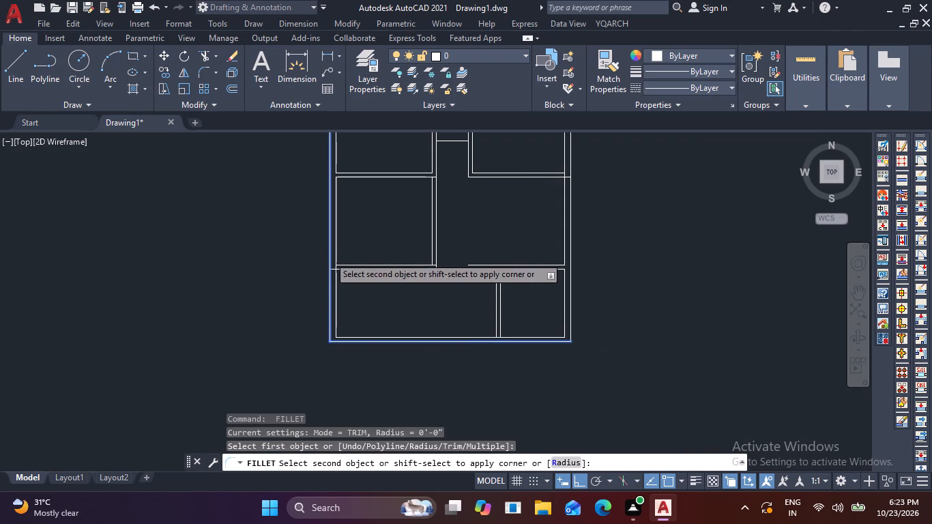
pyautogui.press('Escape')
# Trim the junction of the middle left room's bottom partition and the left outer wall, removing the line pieces that cross it.
pyautogui.write('TR')
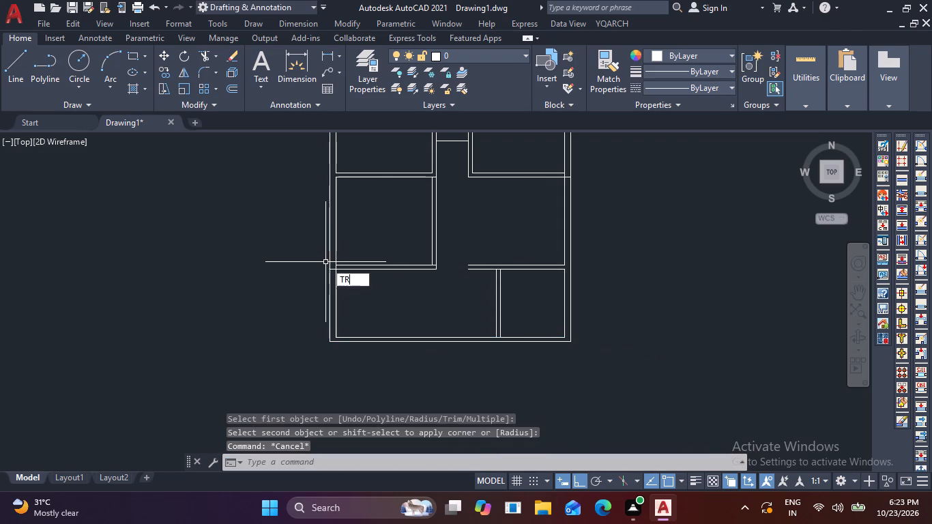
pyautogui.press('space')
pyautogui.scroll(4, 347, 286)
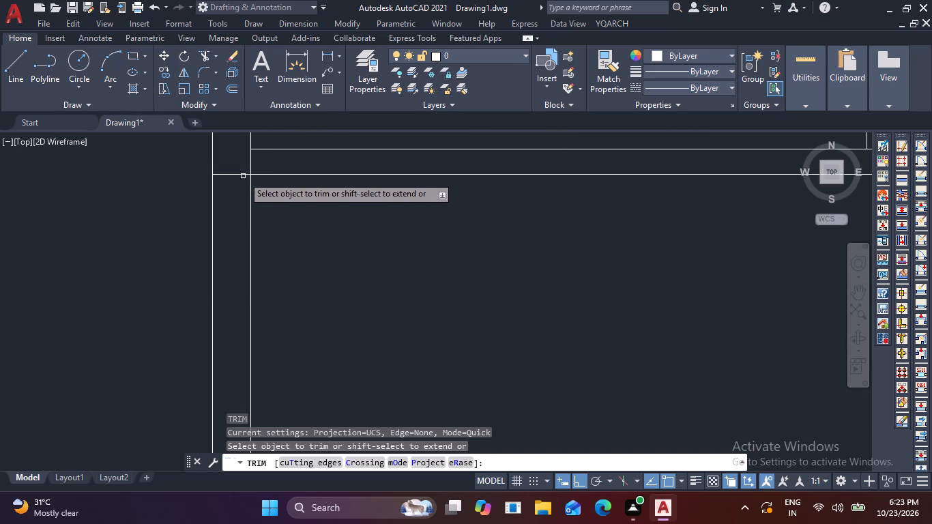
pyautogui.moveTo(237, 169); pyautogui.dragTo(233, 176)
pyautogui.click(228, 193)
pyautogui.click(260, 165)
pyautogui.click(248, 163)
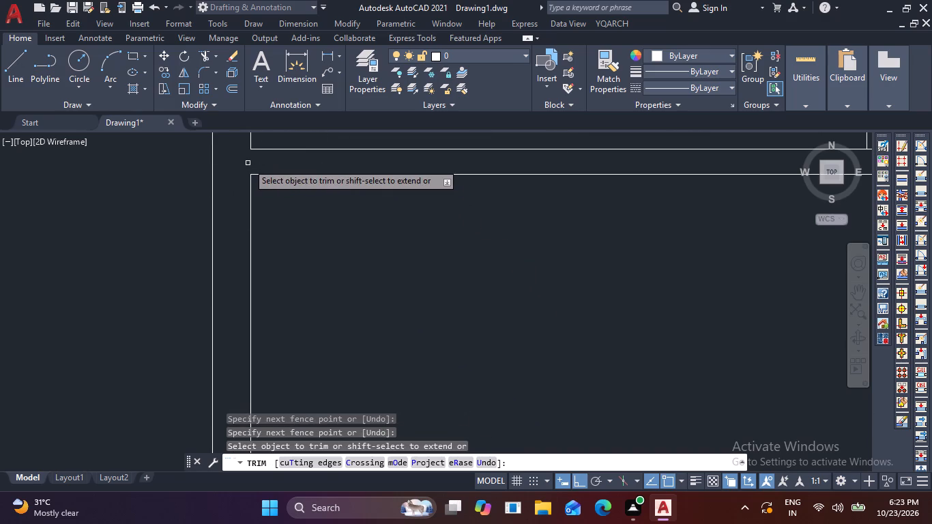
# Extend the lowest right room's left partition line up to the upper line of the horizontal partition above it.
pyautogui.scroll(-3, 248, 163)
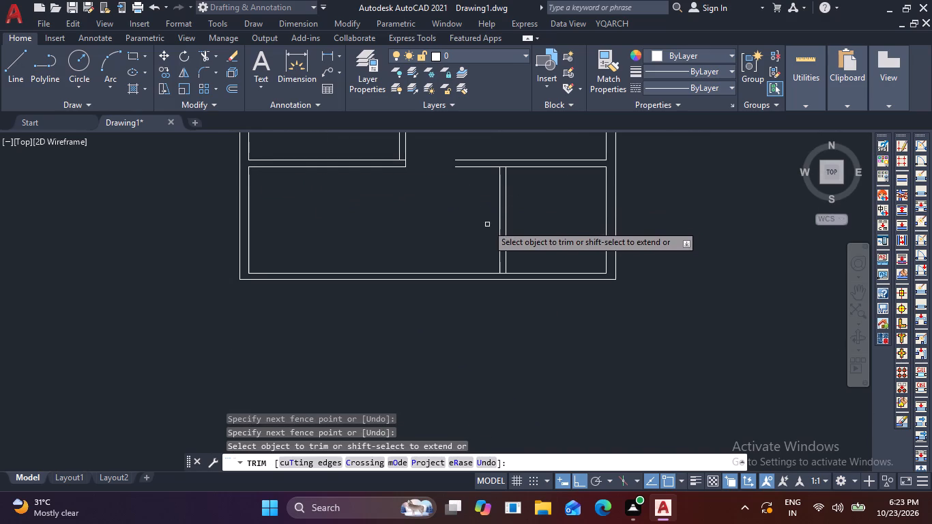
pyautogui.keyDown('shift'); pyautogui.click(499, 190); pyautogui.keyUp('shift')
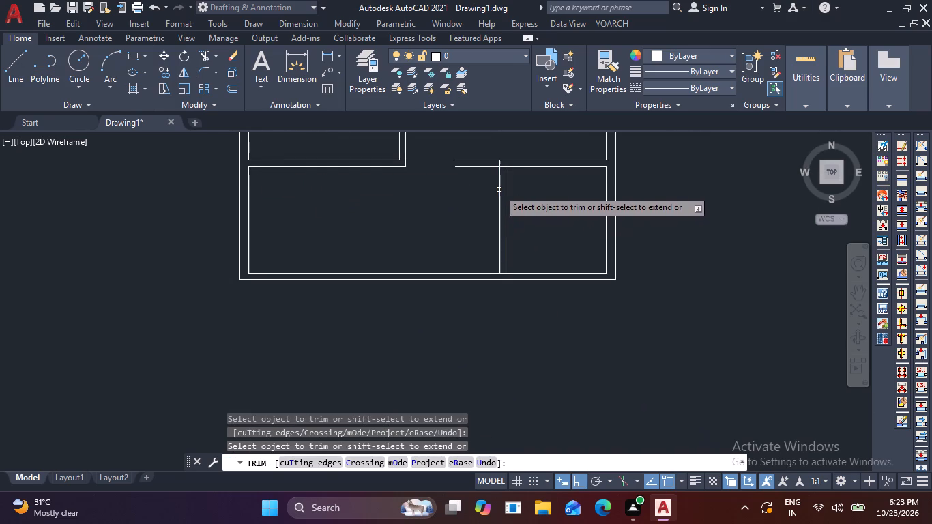
# Trim the horizontal partition's ends left of the lowest right room's vertical partition and the lower line's piece inside that corner.
pyautogui.moveTo(477, 156); pyautogui.dragTo(474, 175)
pyautogui.scroll(-1, 473, 181)
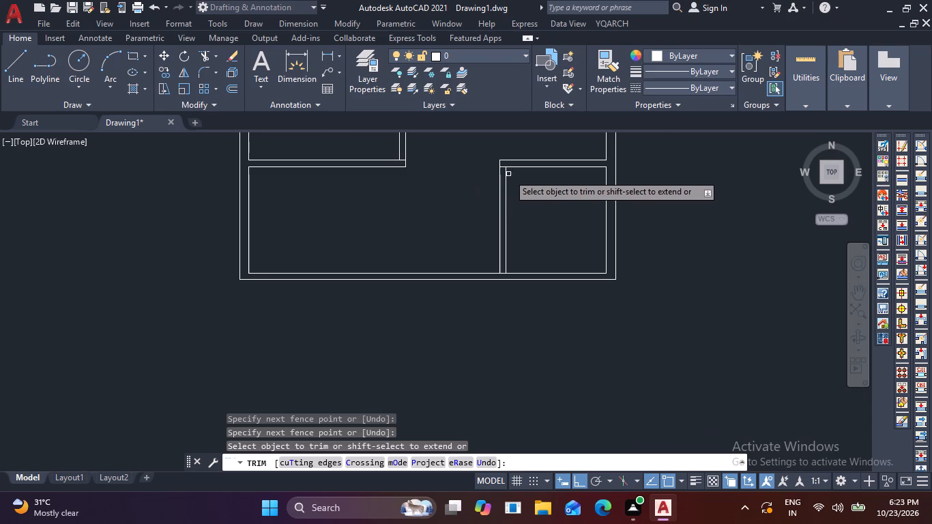
pyautogui.scroll(3, 508, 174)
pyautogui.moveTo(476, 145); pyautogui.dragTo(471, 188, button='middle')
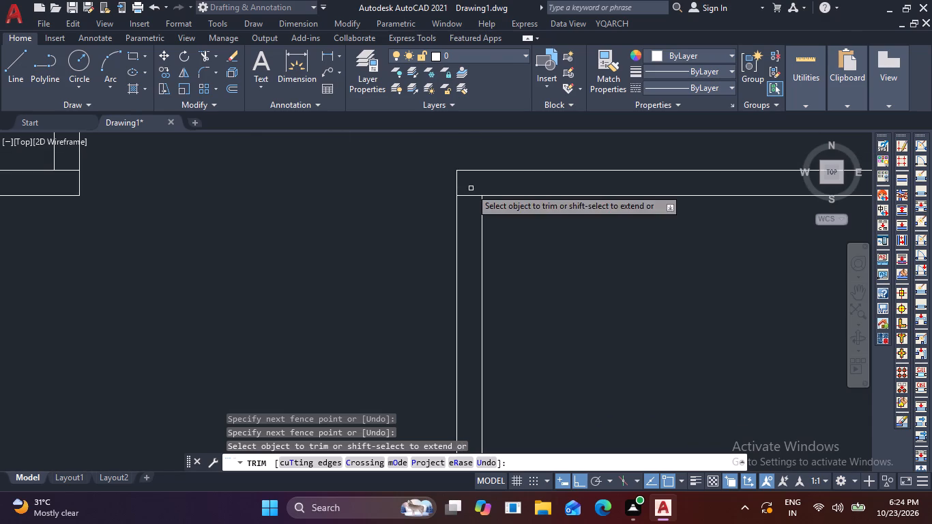
pyautogui.click(471, 188)
pyautogui.click(461, 217)
# Trim the bottom wall's inner line between the two lines of the lowest right room's vertical partition.
pyautogui.scroll(-3, 461, 217)
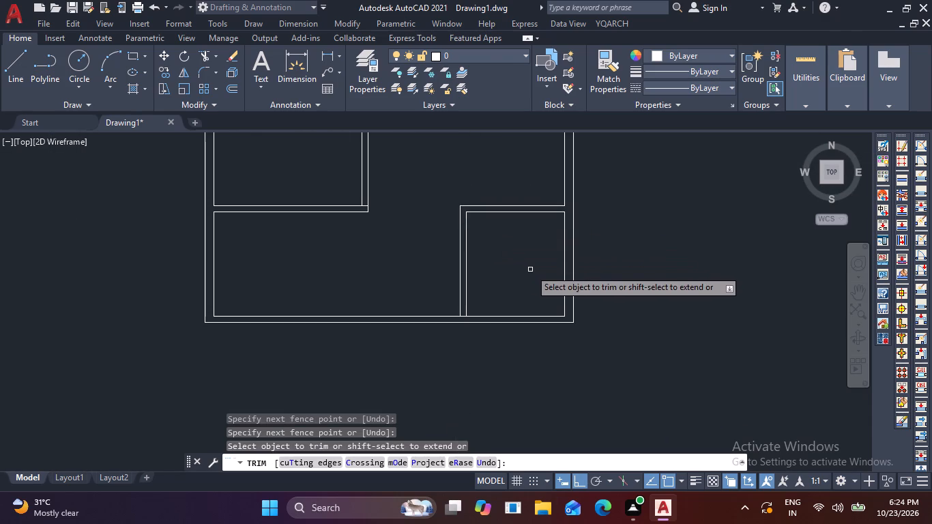
pyautogui.scroll(5, 484, 321)
pyautogui.click(268, 258)
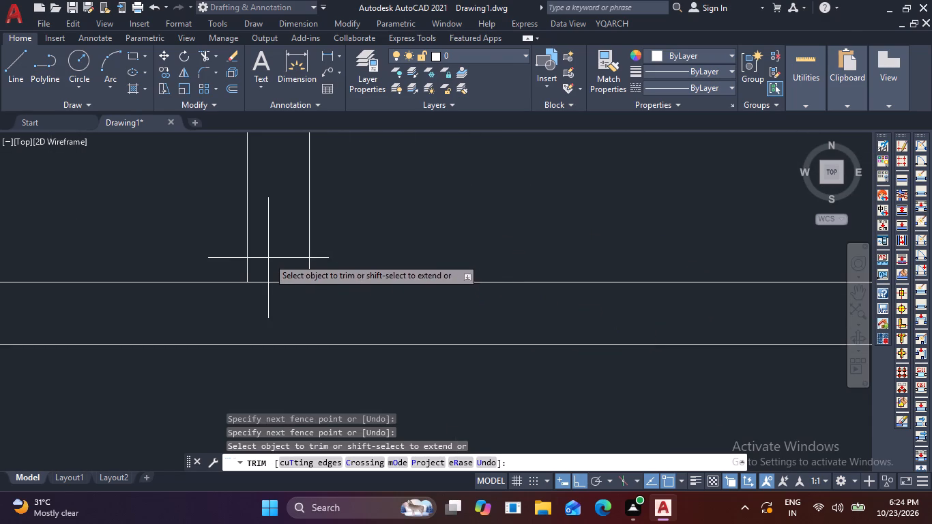
pyautogui.click(278, 291)
pyautogui.scroll(-4, 278, 291)
pyautogui.press('Escape')
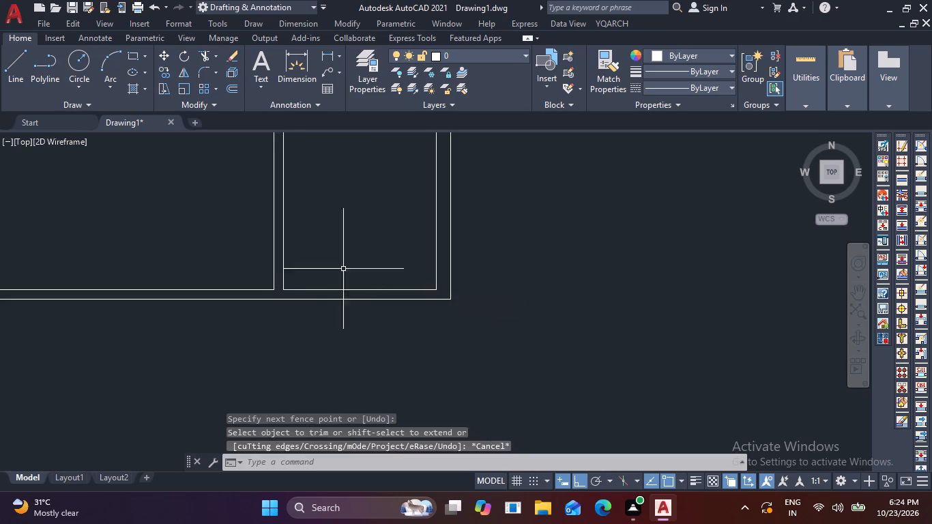
# Trim the upper line of the middle left room's bottom partition where it runs into the room's right partition.
pyautogui.scroll(-2, 349, 257)
pyautogui.moveTo(357, 252); pyautogui.dragTo(423, 357, button='middle')
pyautogui.scroll(3, 354, 323)
pyautogui.press('space')
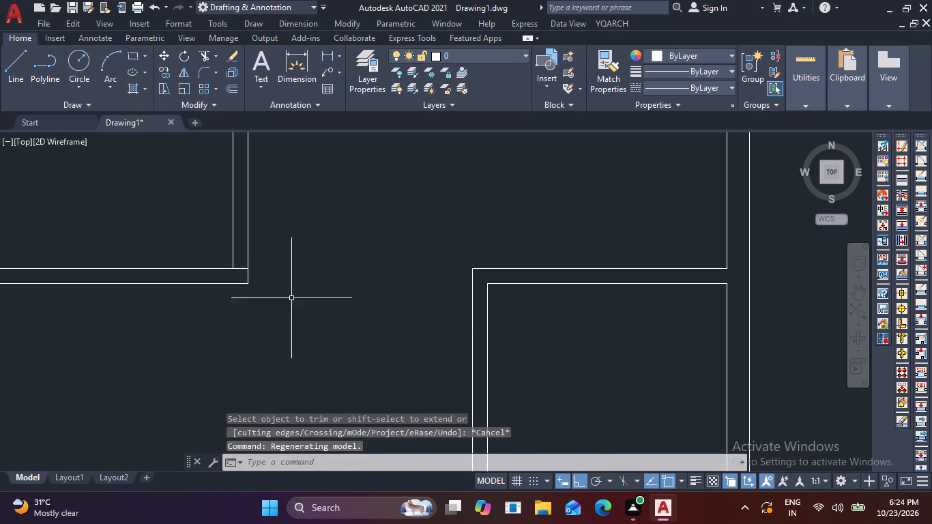
pyautogui.scroll(3, 259, 267)
pyautogui.moveTo(168, 250); pyautogui.dragTo(172, 267)
pyautogui.click(177, 293)
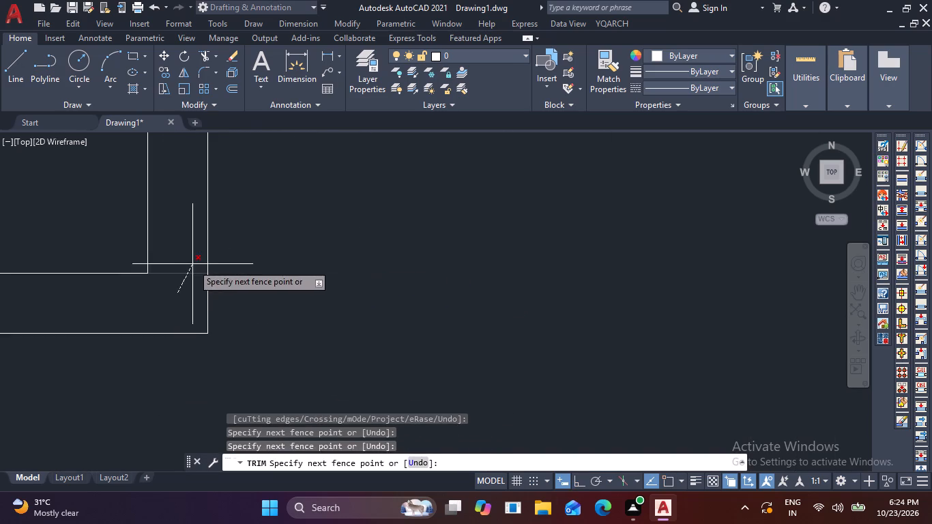
pyautogui.click(194, 256)
pyautogui.scroll(-4, 194, 256)
pyautogui.press('Escape')
# Trim the lower line of the partition between the two left rooms where it crosses their right partition.
pyautogui.scroll(-3, 305, 269)
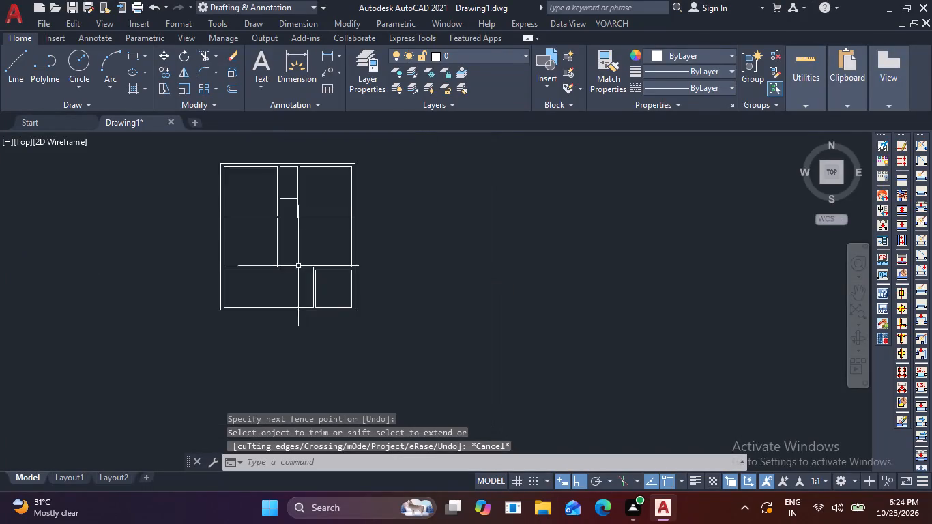
pyautogui.moveTo(298, 266); pyautogui.dragTo(353, 357, button='middle')
pyautogui.scroll(3, 317, 312)
pyautogui.press('space')
pyautogui.scroll(2, 368, 296)
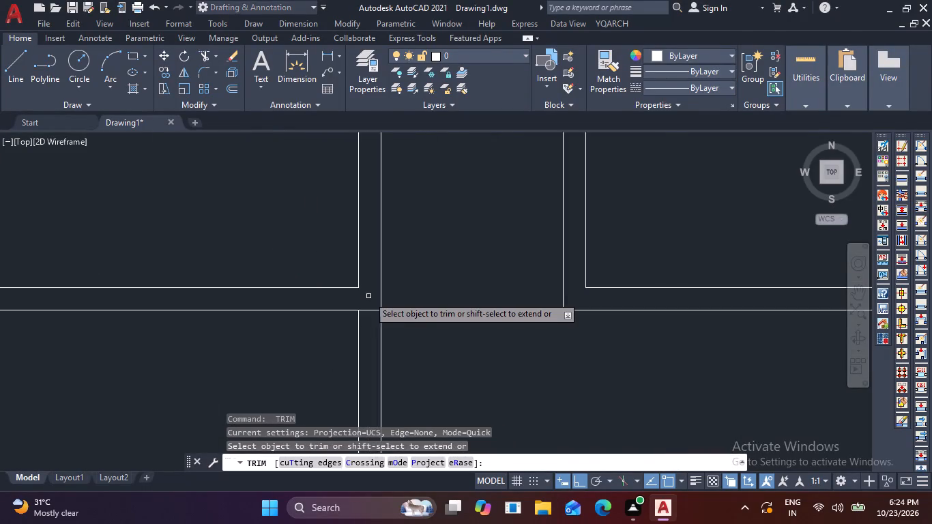
pyautogui.scroll(1, 368, 296)
pyautogui.click(364, 307)
pyautogui.click(368, 335)
pyautogui.scroll(-4, 368, 335)
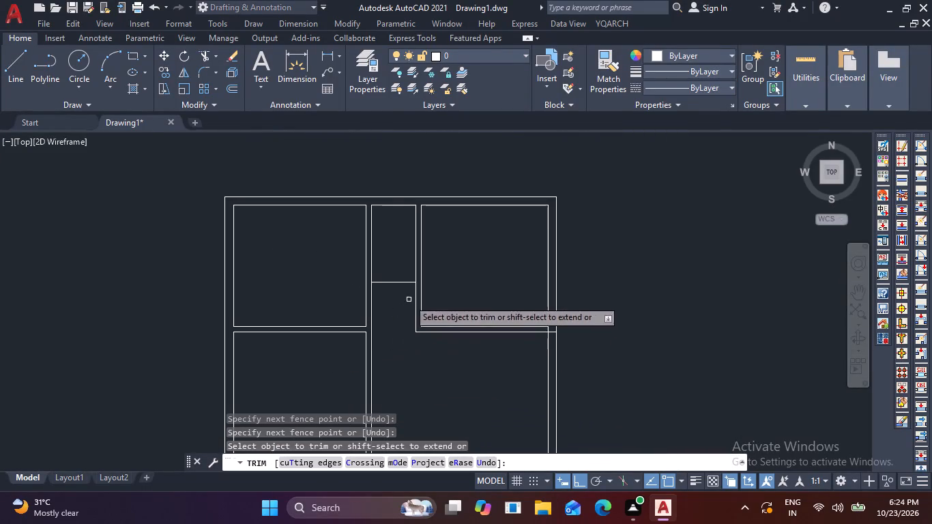
pyautogui.press('Escape')
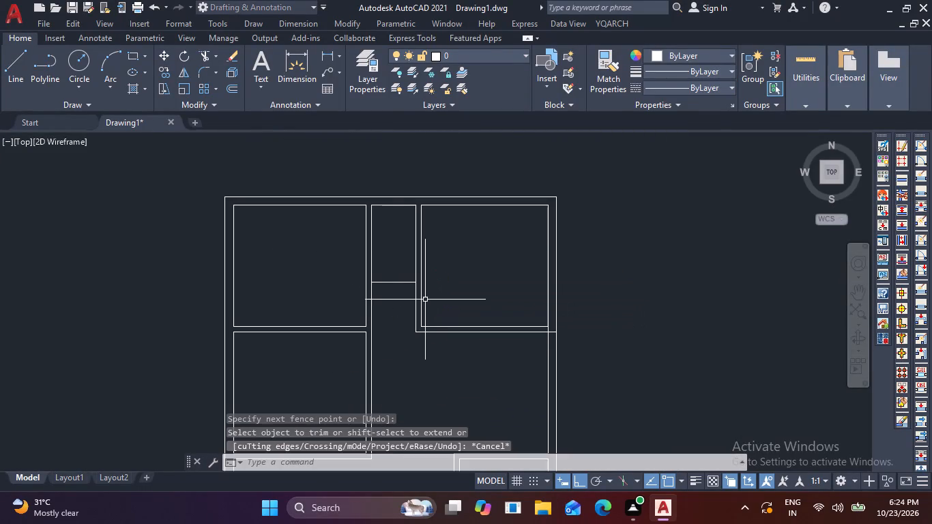
# Offset the bottom line of the narrow room between the two upper rooms 6" downward.
pyautogui.write('O')
pyautogui.press('space')
pyautogui.write('6B')
pyautogui.scroll(2, 401, 285)
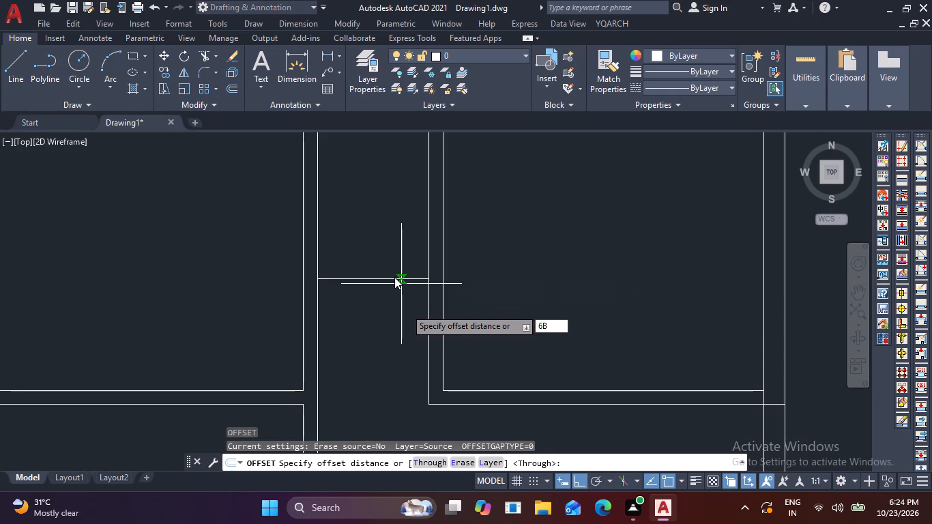
pyautogui.press('BackSpace')
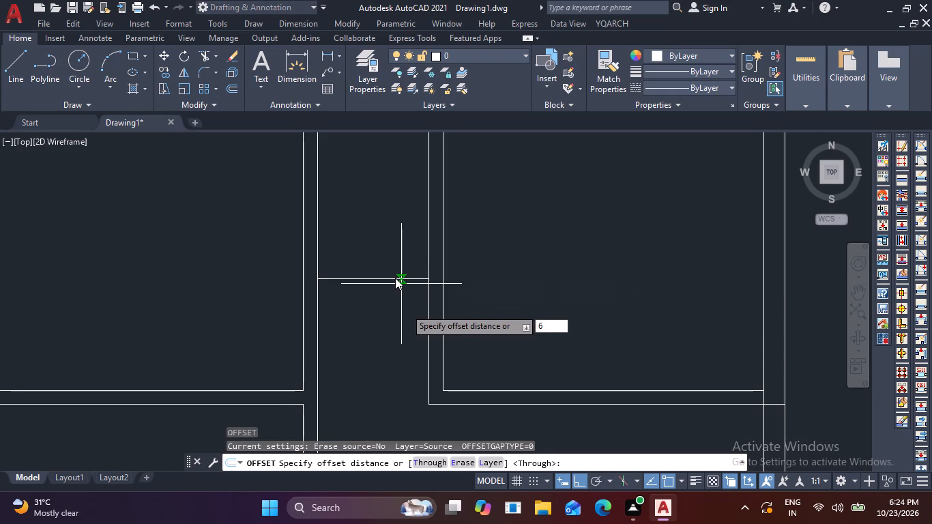
pyautogui.press('space')
pyautogui.click(401, 279)
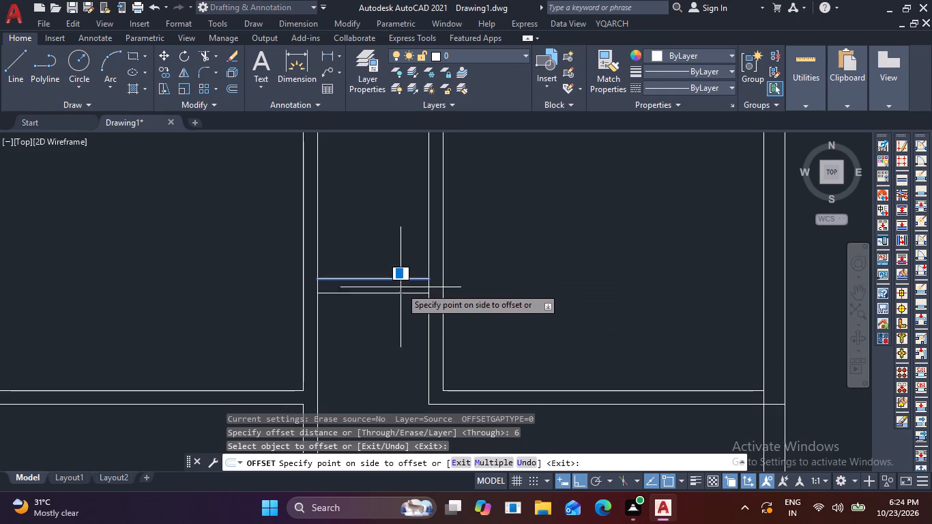
pyautogui.click(401, 307)
pyautogui.press('Escape')
# Trim the partition lines on both sides of the narrow upper room between the two lines of its bottom partition.
pyautogui.write('TR')
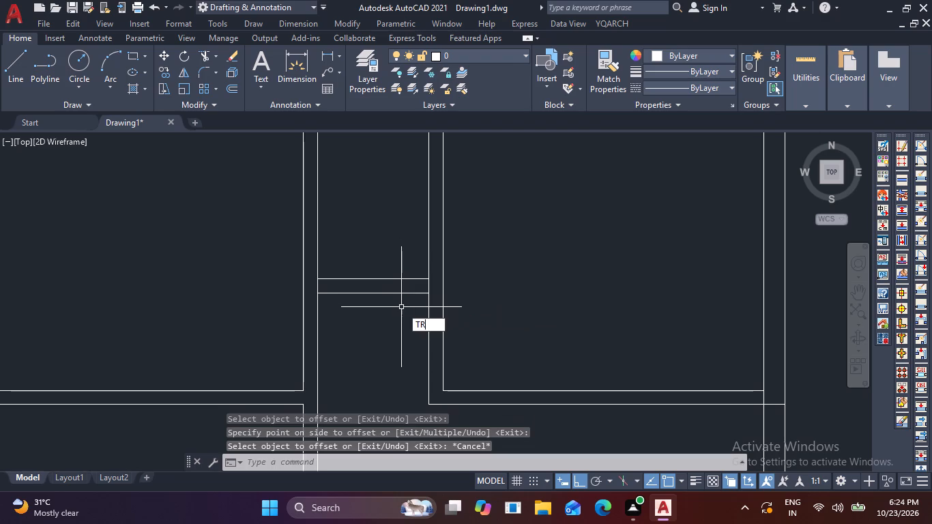
pyautogui.press('space')
pyautogui.scroll(2, 320, 280)
pyautogui.click(304, 291)
pyautogui.click(313, 293)
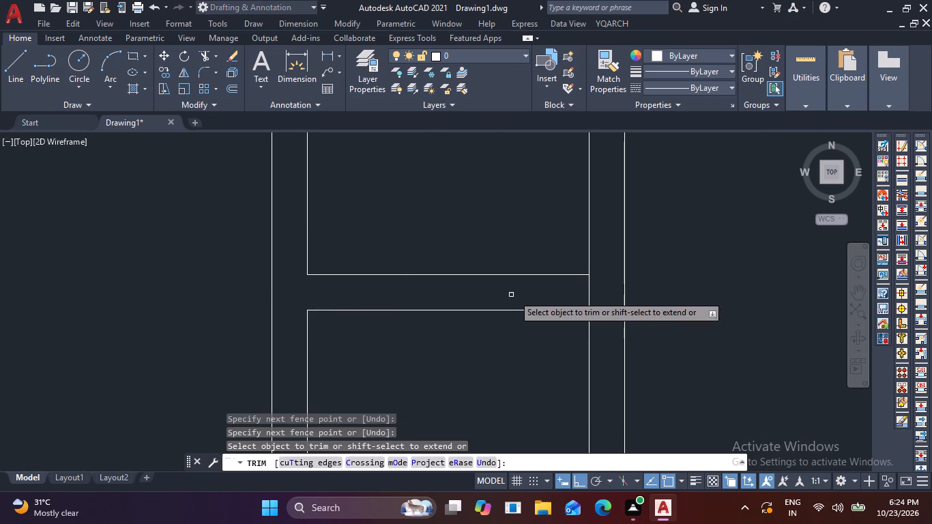
pyautogui.click(596, 291)
pyautogui.click(563, 291)
pyautogui.scroll(-3, 563, 291)
pyautogui.press('Escape')
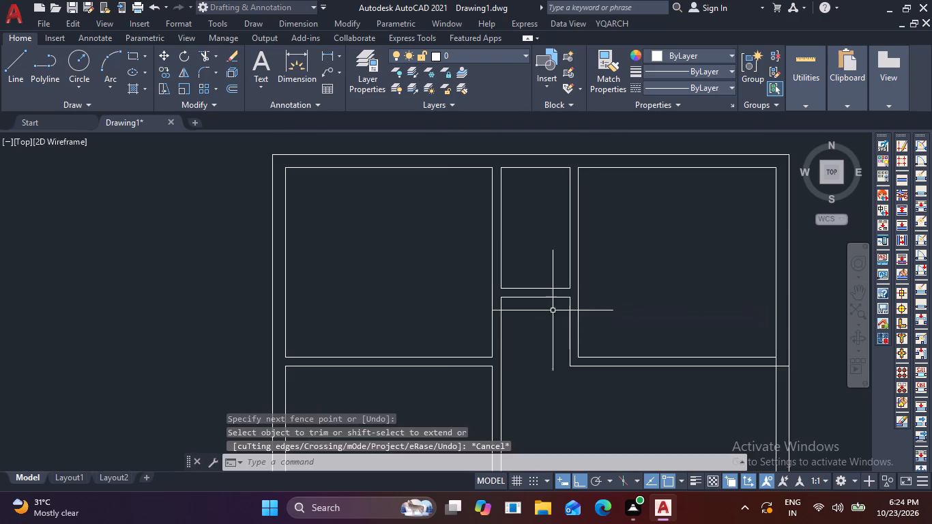
# Extend both lines of the upper right room's bottom partition across the narrow passage to the left rooms' right partition.
pyautogui.scroll(-2, 542, 332)
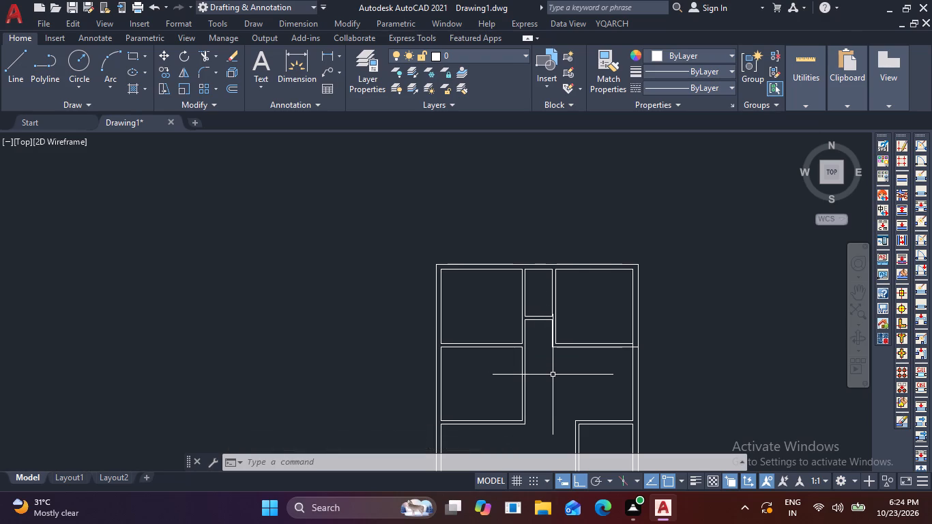
pyautogui.scroll(2, 570, 347)
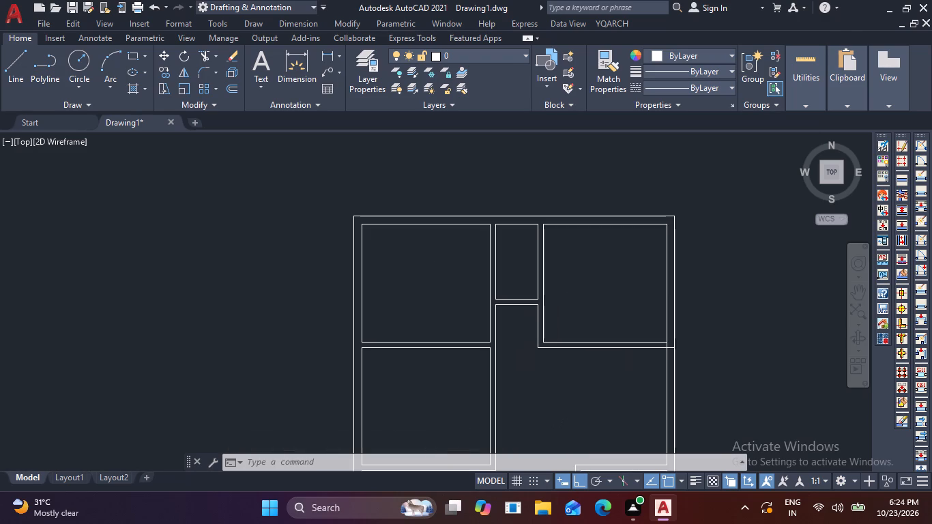
pyautogui.write('EX')
pyautogui.press('space')
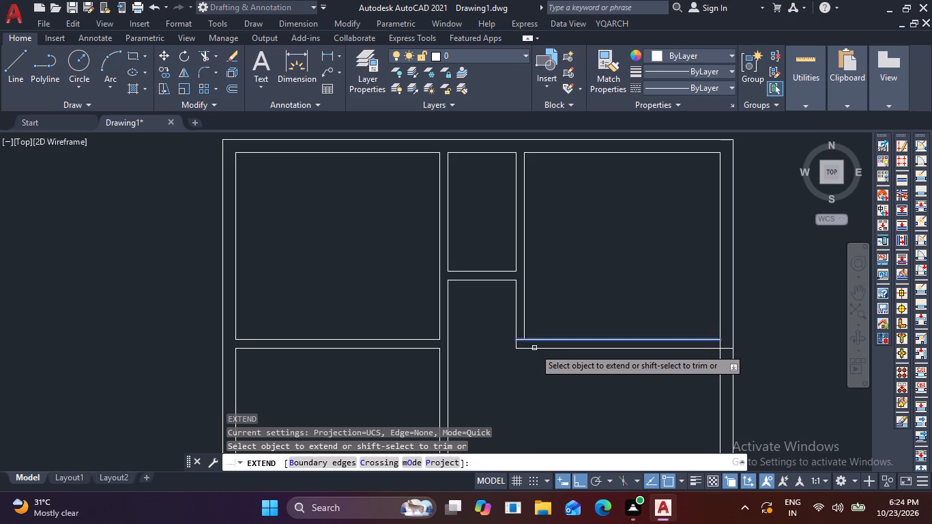
pyautogui.click(536, 340)
pyautogui.moveTo(541, 323); pyautogui.dragTo(536, 335)
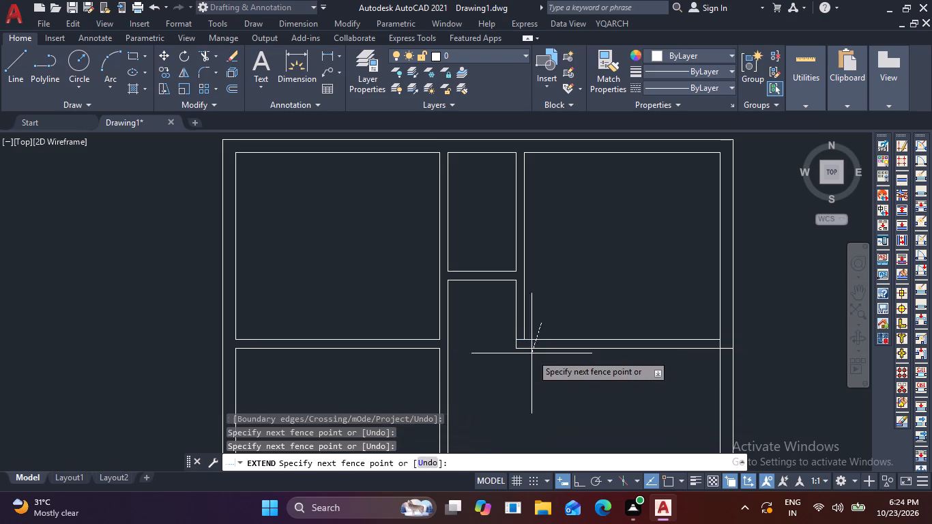
pyautogui.click(527, 370)
pyautogui.click(486, 325)
pyautogui.click(475, 360)
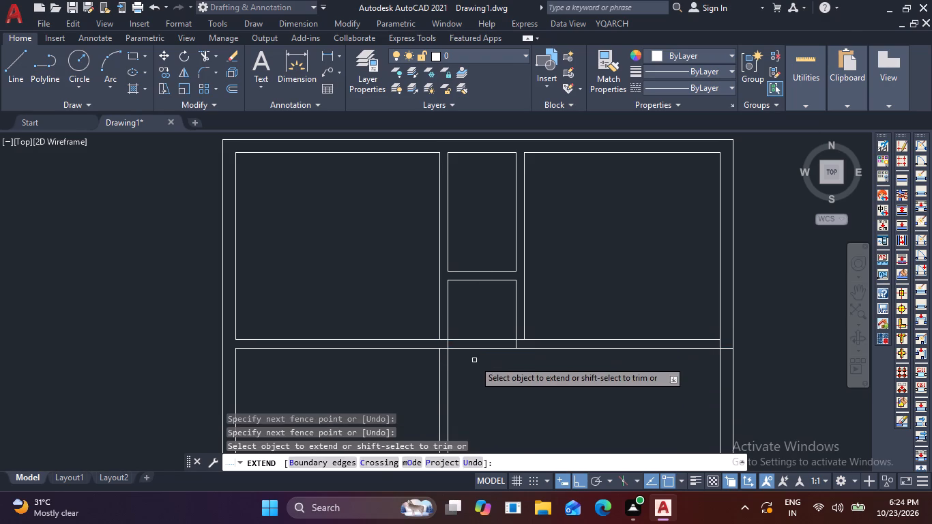
pyautogui.press('Escape')
pyautogui.press('Escape')
pyautogui.press('Escape')
pyautogui.press('Escape')
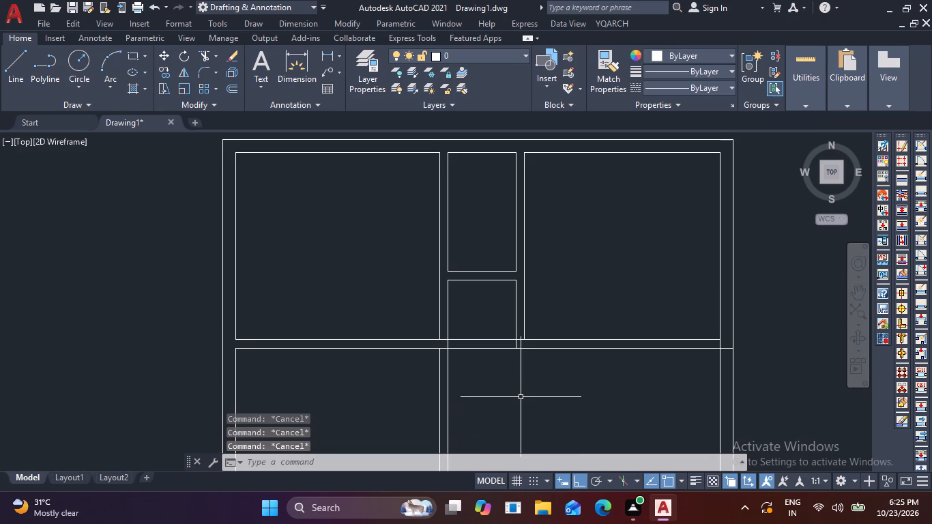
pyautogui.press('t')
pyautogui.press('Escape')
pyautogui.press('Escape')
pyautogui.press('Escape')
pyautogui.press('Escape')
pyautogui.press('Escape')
# Draw a 1' by 1' rectangle as a column in the empty area left of the floor plan.
pyautogui.scroll(1, 481, 314)
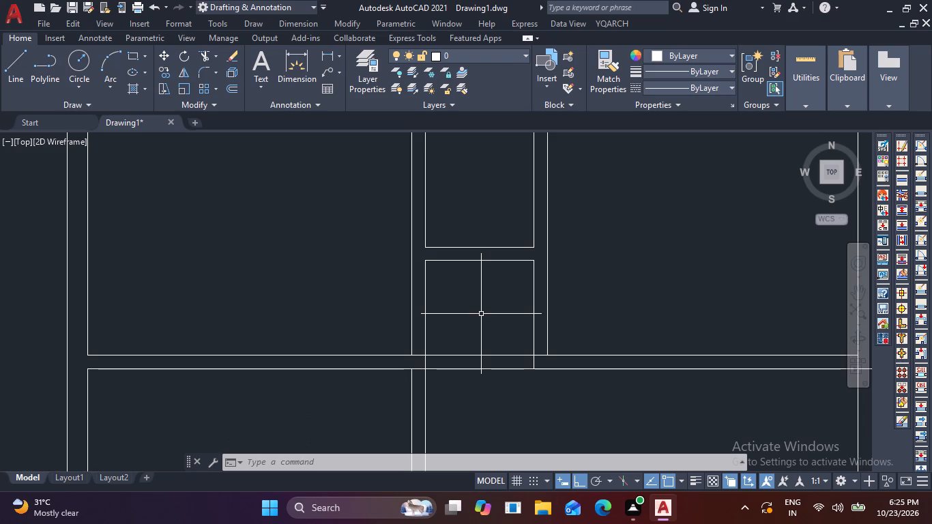
pyautogui.scroll(-2, 381, 265)
pyautogui.moveTo(366, 276); pyautogui.dragTo(461, 283, button='middle')
pyautogui.scroll(-1, 463, 283)
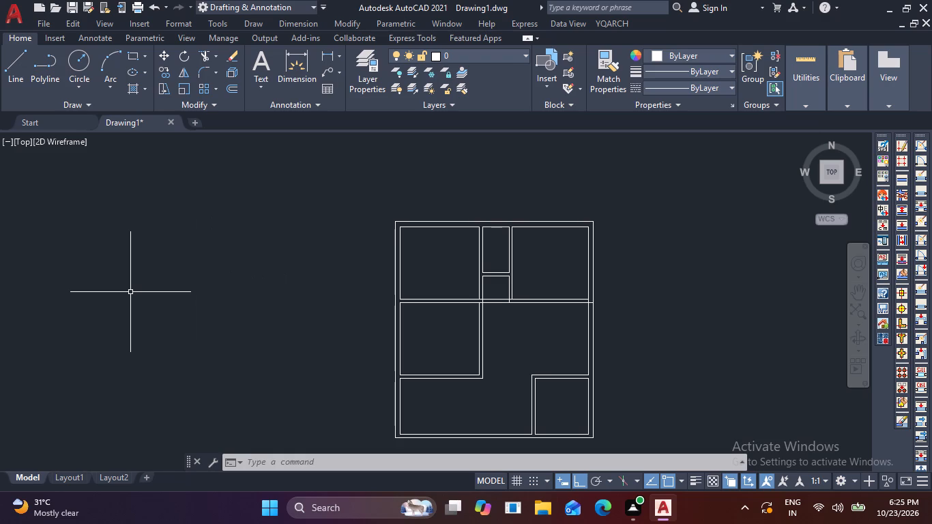
pyautogui.write('REC')
pyautogui.press('space')
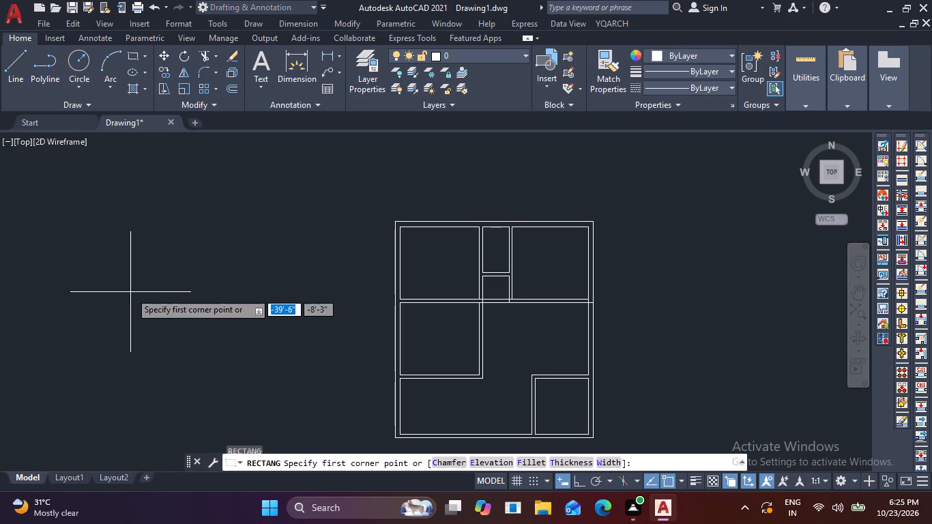
pyautogui.click(130, 292)
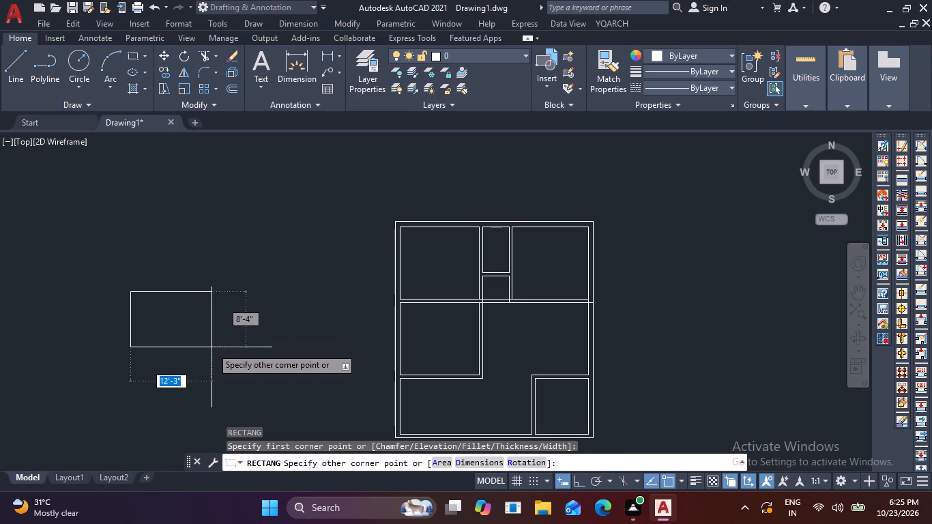
pyautogui.write("1'")
pyautogui.press('Tab')
pyautogui.write("1'")
pyautogui.press('Return')
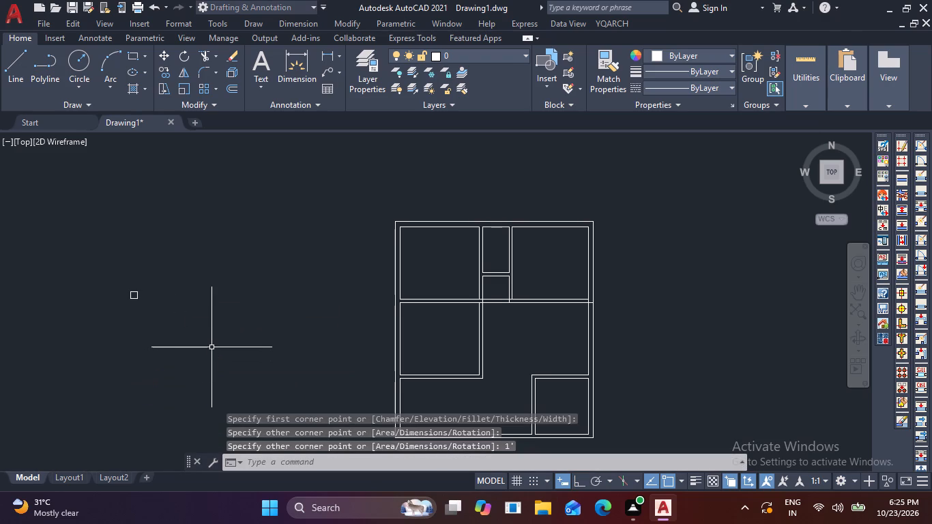
# Fill the 1' square column with a SOLID hatch.
pyautogui.scroll(3, 152, 314)
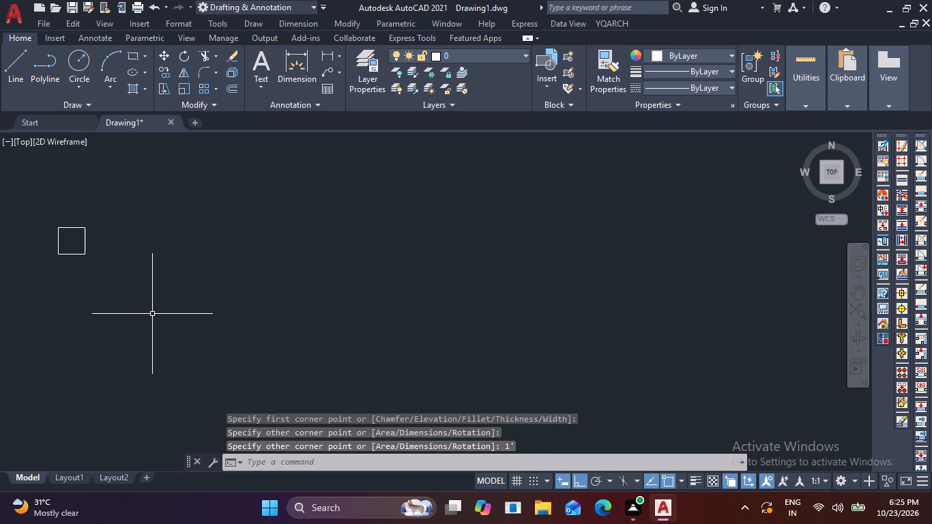
pyautogui.write('H')
pyautogui.press('space')
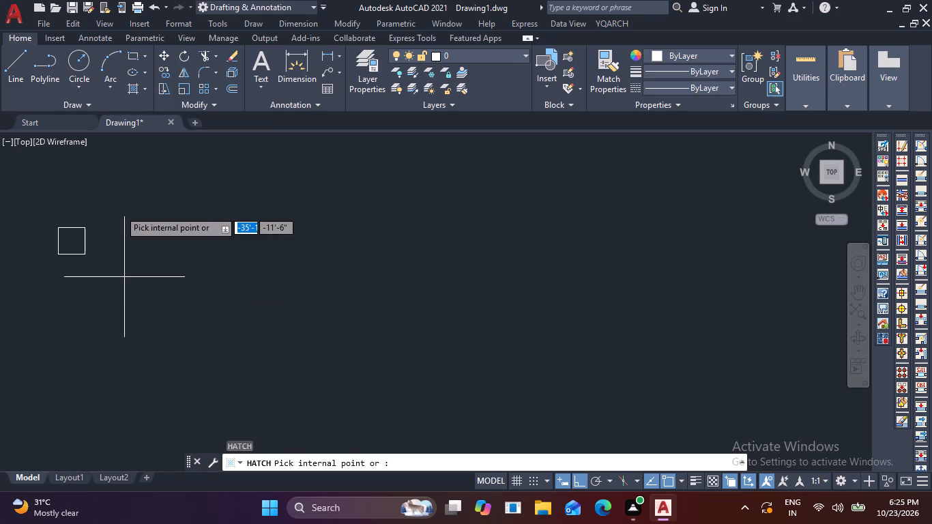
pyautogui.click(132, 74)
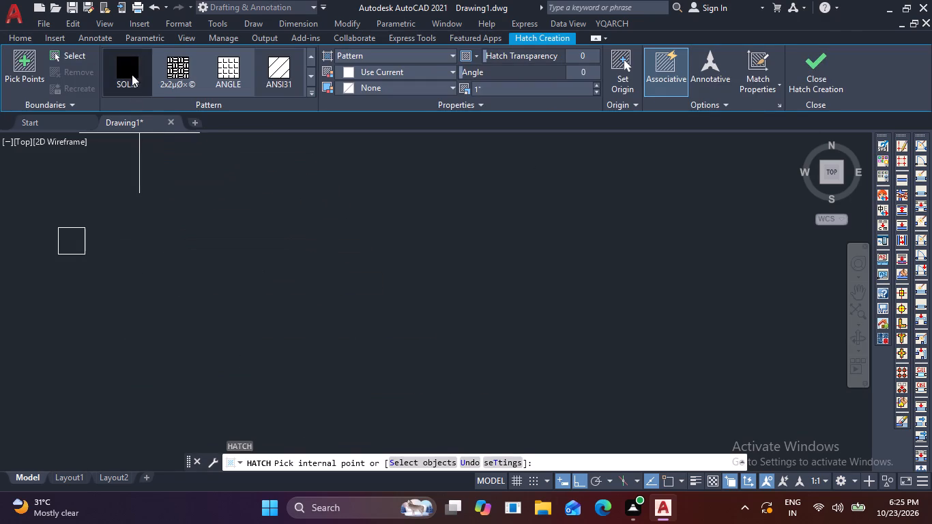
pyautogui.click(68, 238)
pyautogui.press('Escape')
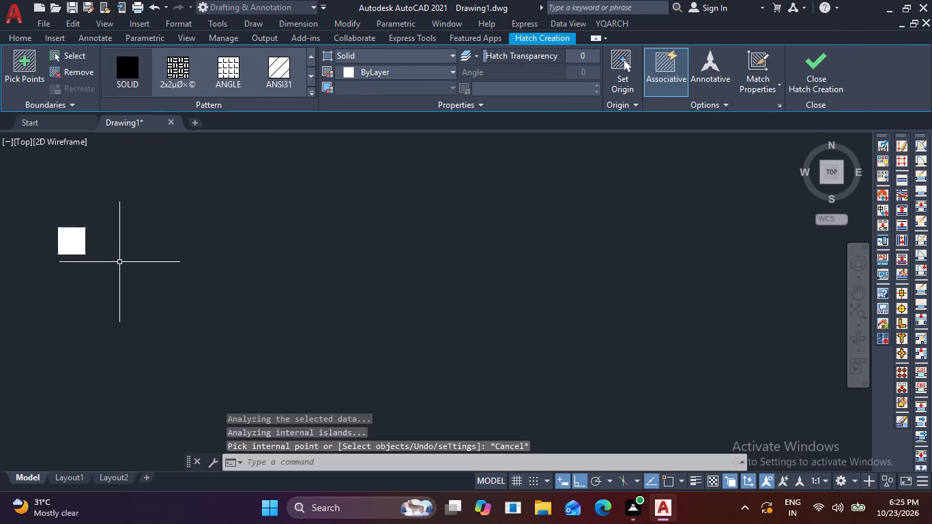
# Copy the filled column by its upper left corner onto the upper left outer corner of the floor plan, with Ortho off.
pyautogui.moveTo(4, 207); pyautogui.dragTo(59, 232)
pyautogui.click(114, 273)
pyautogui.write('CO')
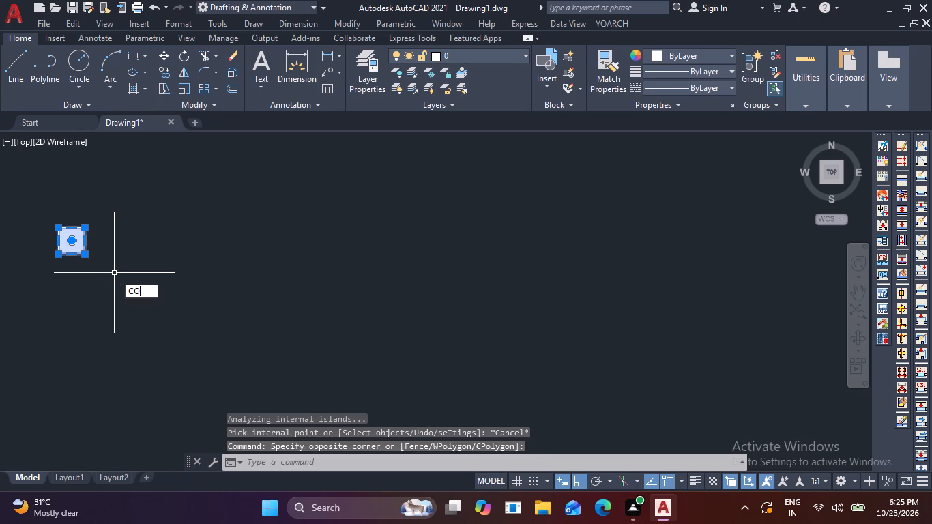
pyautogui.press('space')
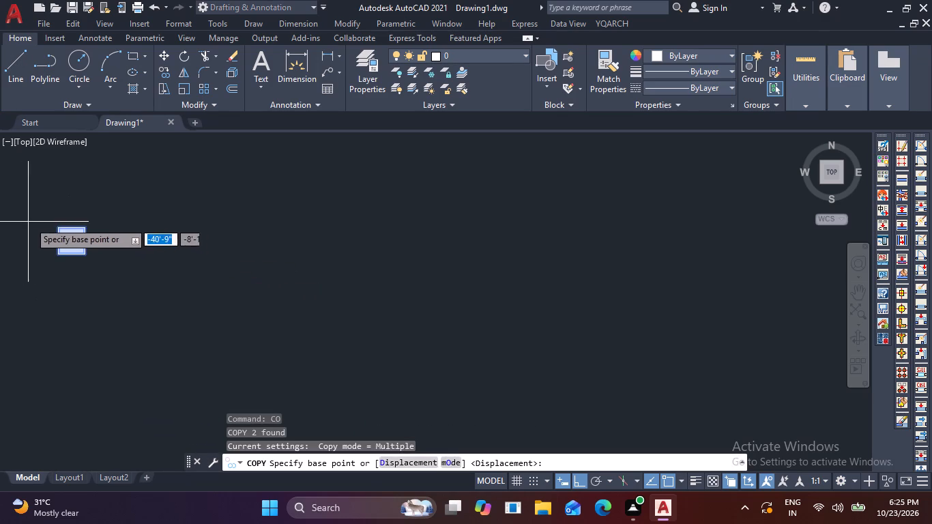
pyautogui.click(56, 225)
pyautogui.scroll(-2, 239, 223)
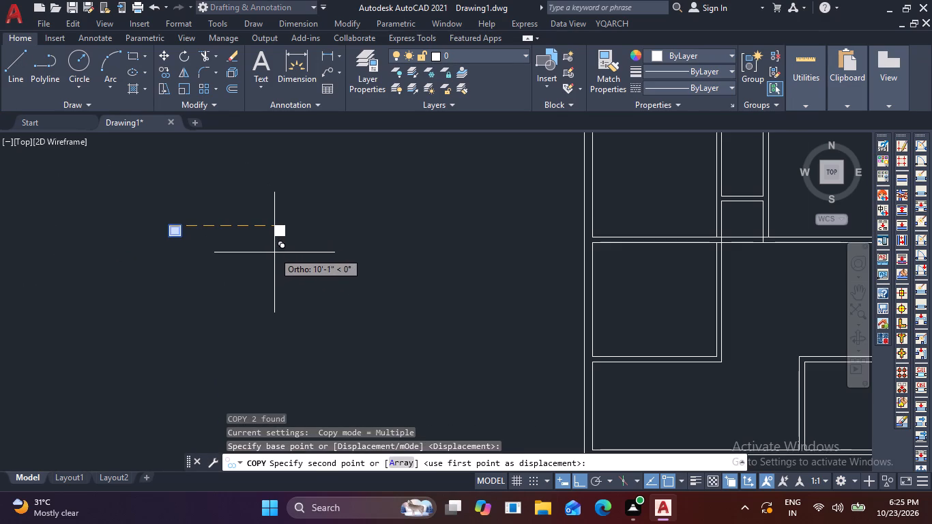
pyautogui.press('F8')
pyautogui.moveTo(314, 268); pyautogui.dragTo(190, 471, button='middle')
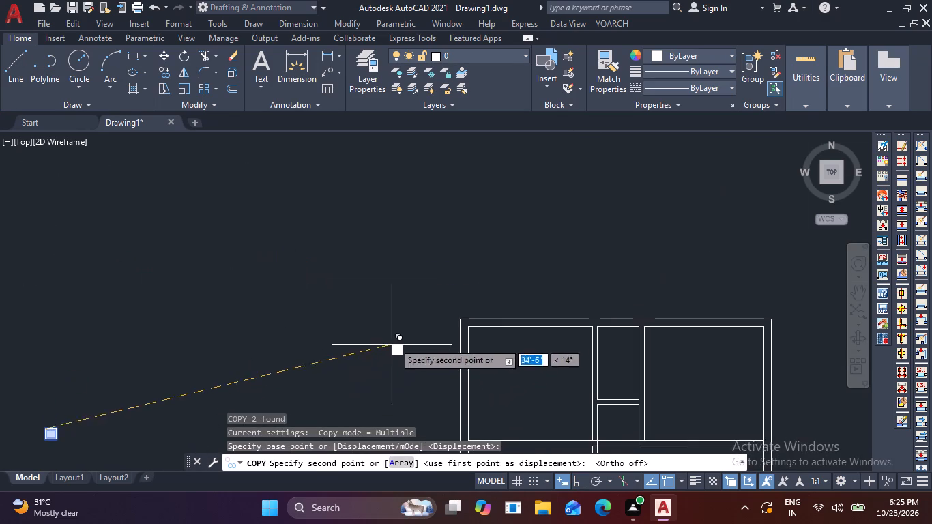
pyautogui.scroll(4, 443, 324)
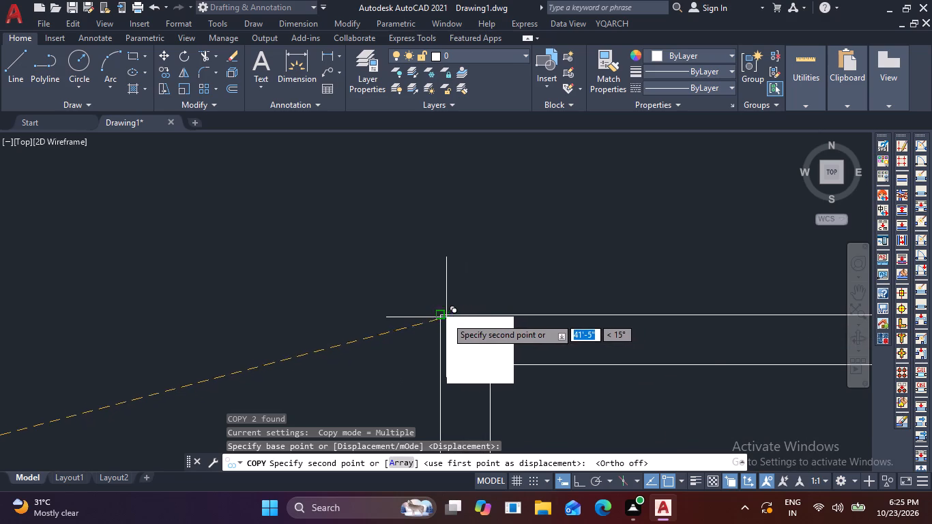
pyautogui.click(441, 317)
# Place another column copy on the left outer wall where the partition between the upper and middle left rooms meets it.
pyautogui.scroll(-3, 476, 334)
pyautogui.moveTo(512, 368); pyautogui.dragTo(352, 239, button='middle')
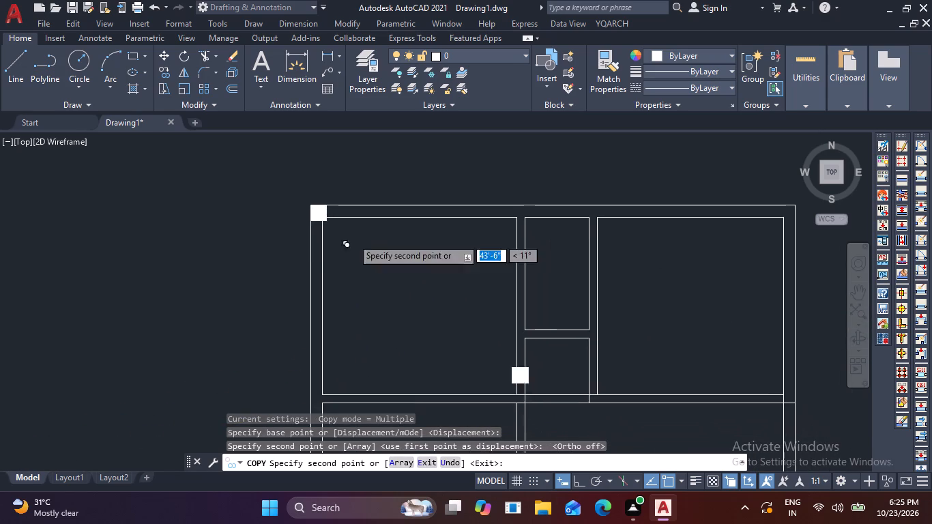
pyautogui.scroll(-1, 364, 294)
pyautogui.moveTo(362, 305); pyautogui.dragTo(430, 166, button='middle')
pyautogui.scroll(2, 386, 220)
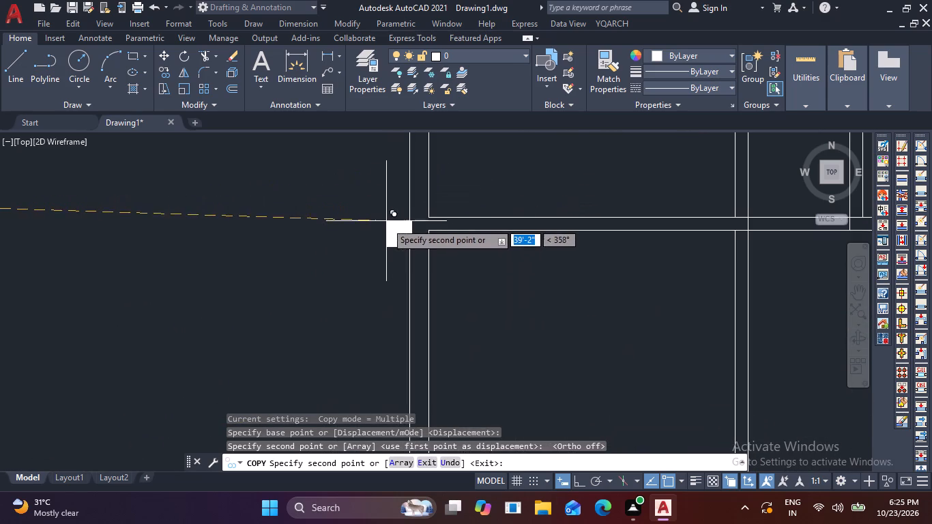
pyautogui.scroll(2, 425, 223)
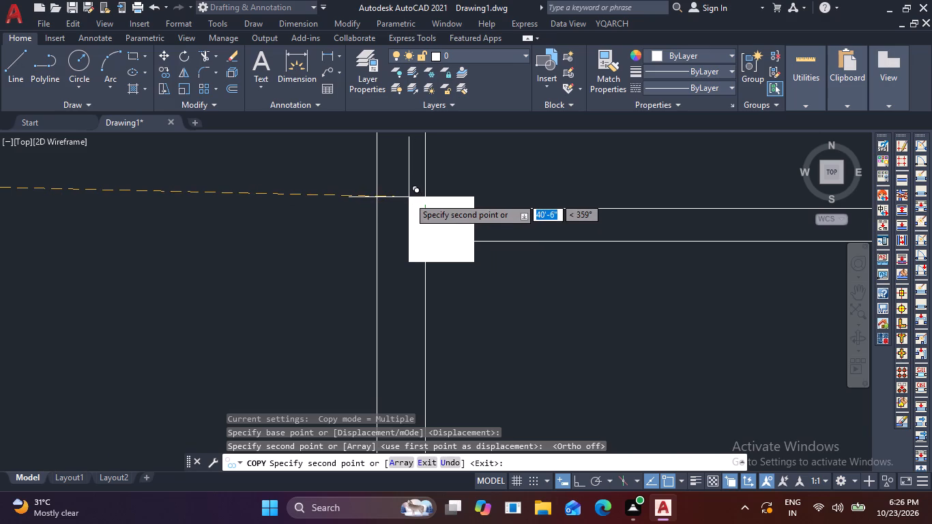
pyautogui.click(372, 192)
# Place another column copy on the left outer wall at the middle left room's bottom partition.
pyautogui.scroll(-2, 424, 253)
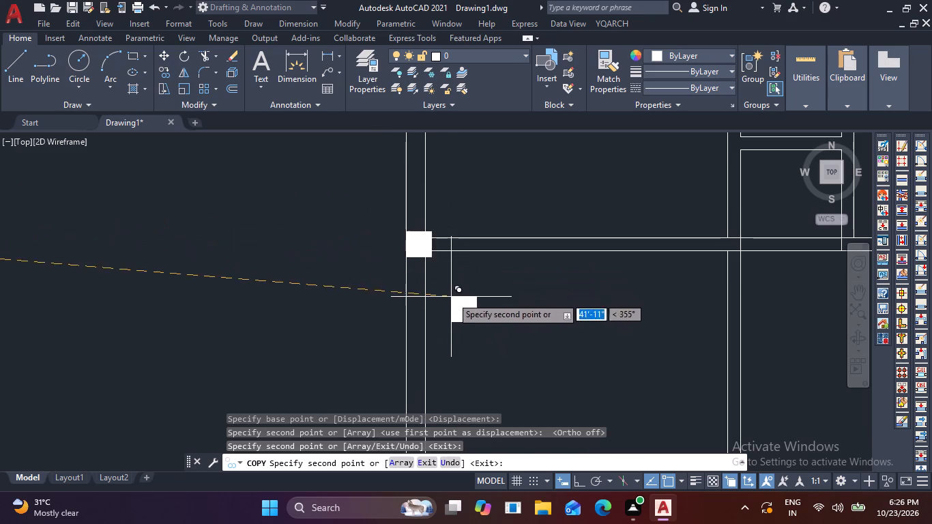
pyautogui.moveTo(452, 297); pyautogui.dragTo(427, 149, button='middle')
pyautogui.scroll(-2, 425, 160)
pyautogui.scroll(2, 426, 252)
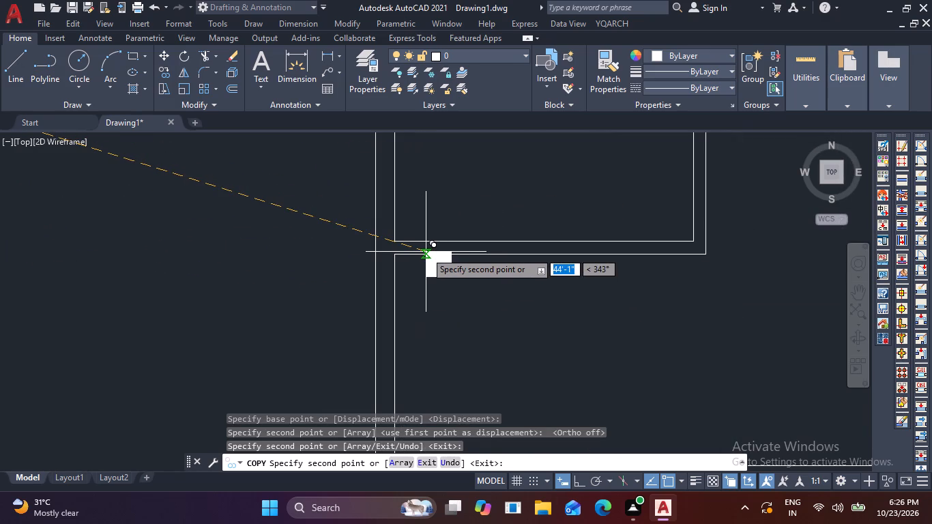
pyautogui.scroll(1, 408, 249)
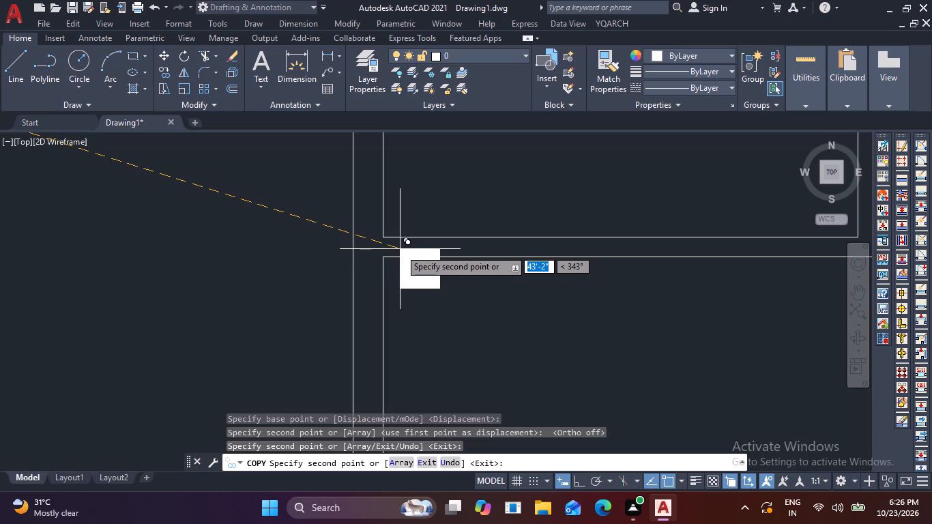
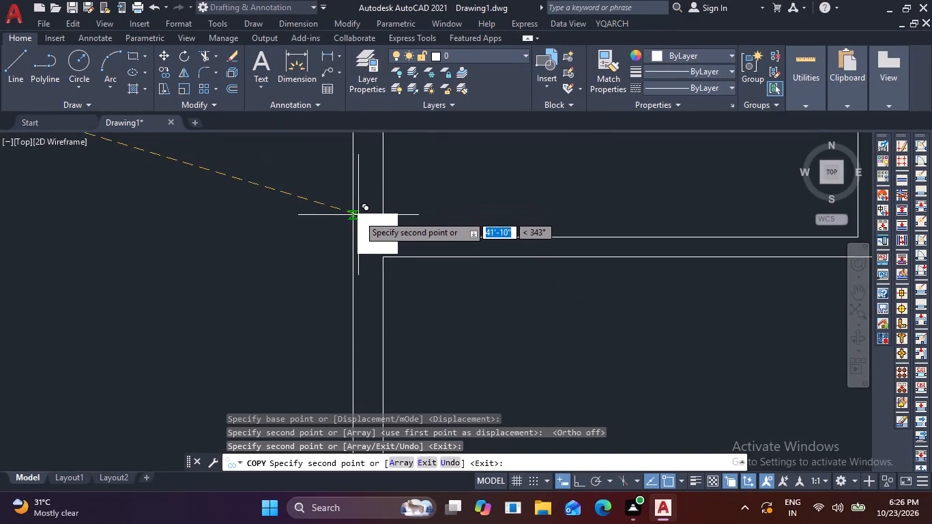
# Place the column copy on the left outer wall at the middle left room's bottom partition and end the copying.
pyautogui.click(350, 226)
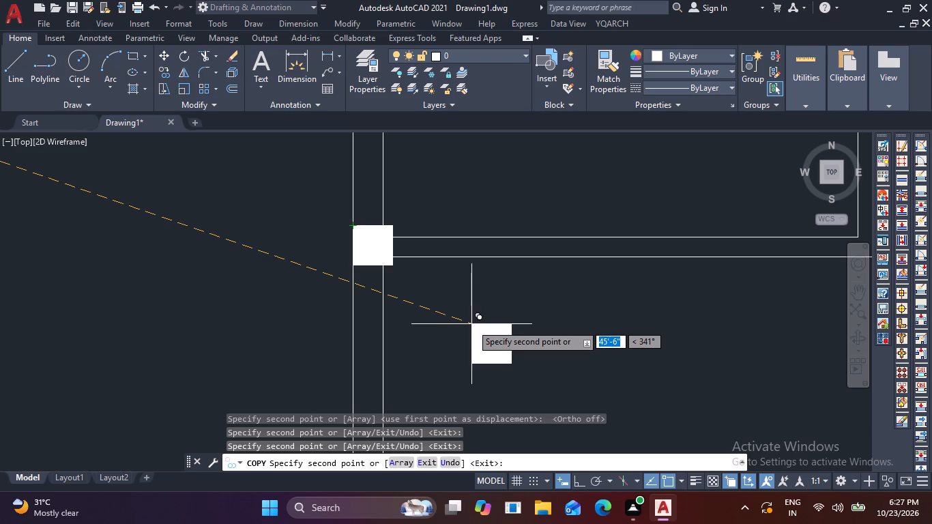
pyautogui.scroll(-1, 295, 297)
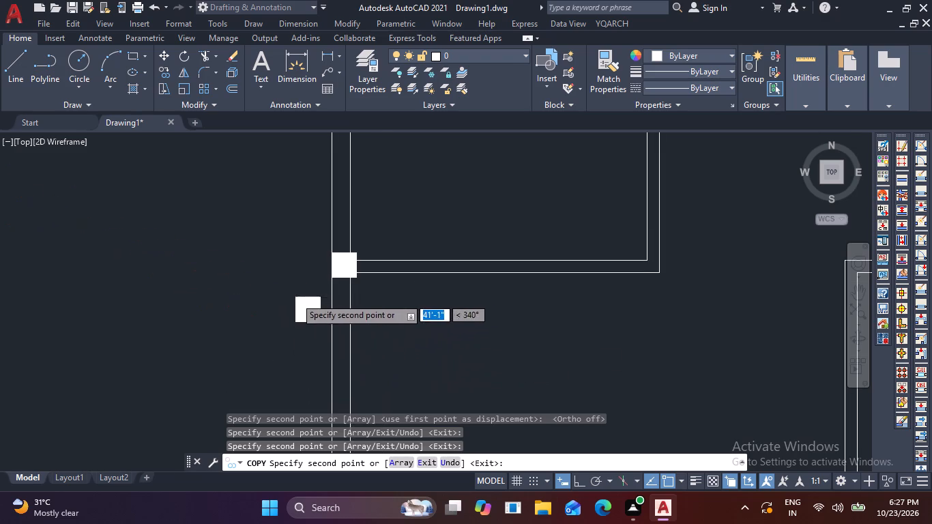
pyautogui.moveTo(361, 329); pyautogui.dragTo(411, 132, button='middle')
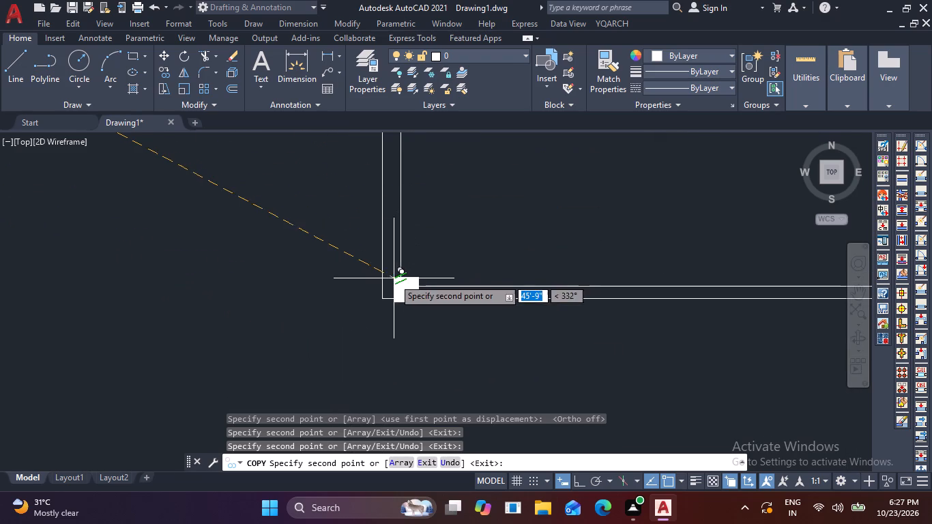
pyautogui.scroll(-2, 406, 306)
pyautogui.moveTo(480, 347); pyautogui.dragTo(462, 374, button='middle')
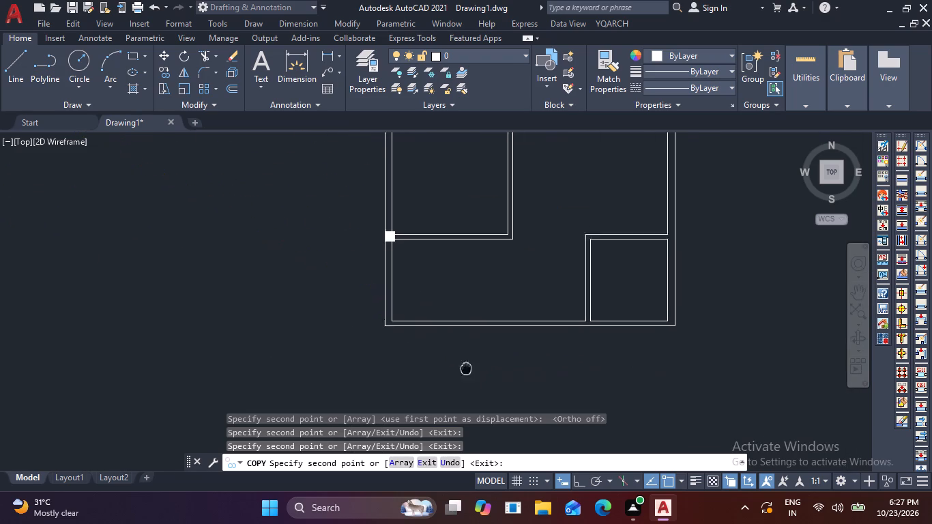
pyautogui.moveTo(462, 374); pyautogui.dragTo(399, 473, button='middle')
pyautogui.moveTo(475, 324); pyautogui.dragTo(383, 476, button='middle')
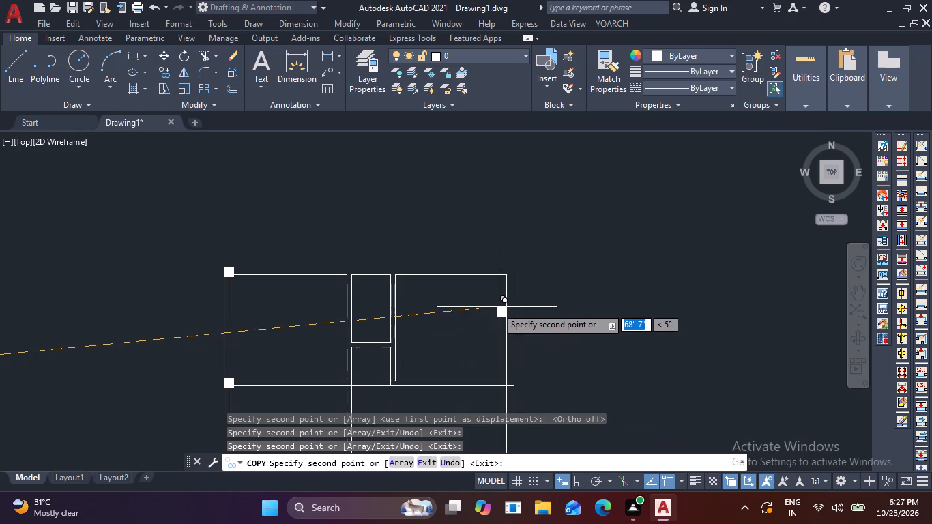
pyautogui.press('Escape')
# Copy the loose filled column by its upper right corner onto the upper right outer corner of the floor plan.
pyautogui.scroll(-2, 222, 343)
pyautogui.moveTo(30, 327); pyautogui.dragTo(34, 328)
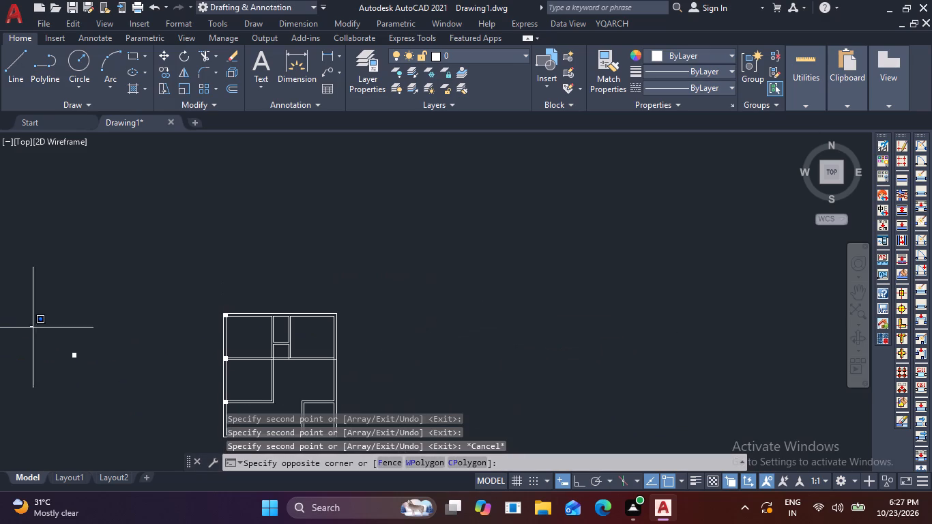
pyautogui.moveTo(34, 328); pyautogui.dragTo(50, 338)
pyautogui.click(95, 381)
pyautogui.press('c')
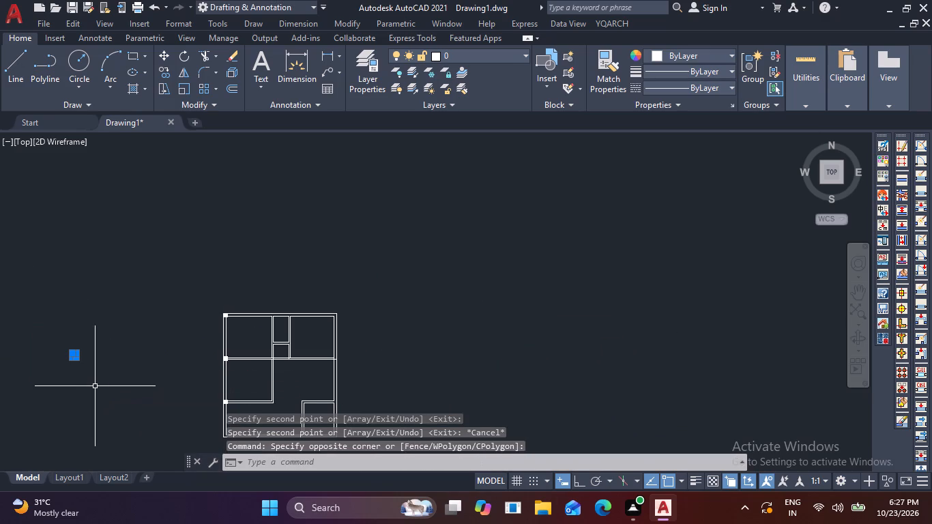
pyautogui.press('o')
pyautogui.press('space')
pyautogui.scroll(1, 77, 364)
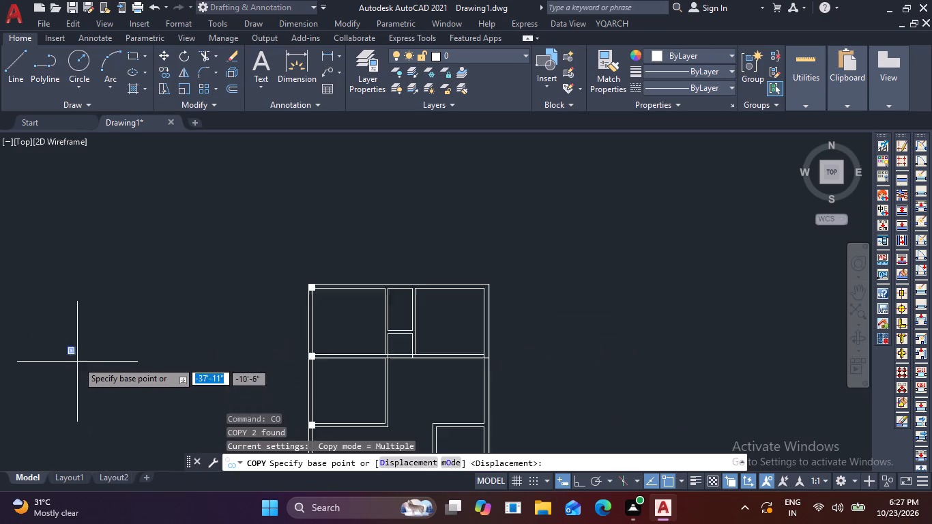
pyautogui.scroll(2, 77, 360)
pyautogui.click(68, 332)
pyautogui.scroll(-3, 179, 309)
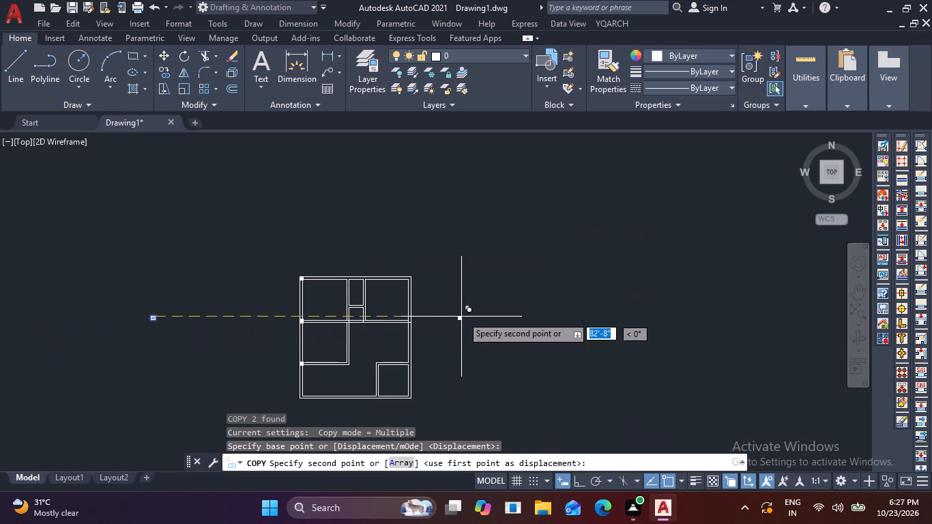
pyautogui.scroll(4, 394, 289)
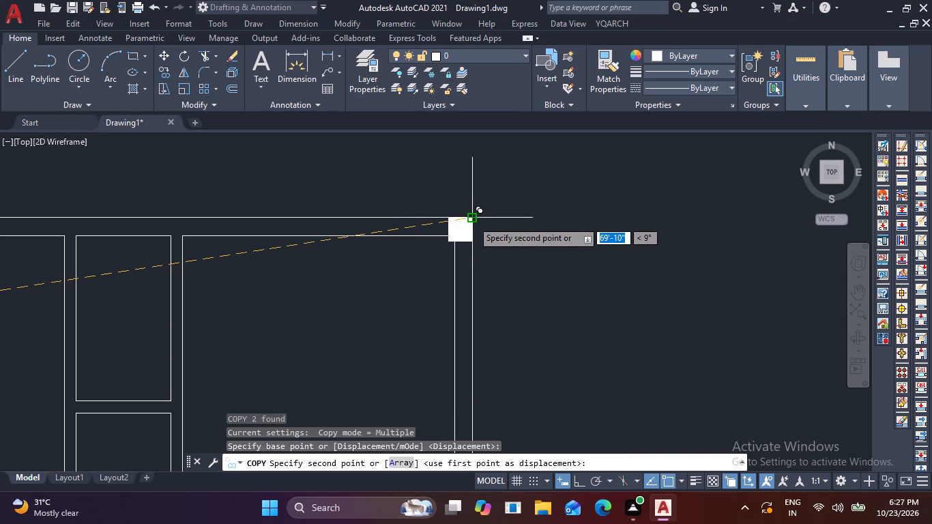
pyautogui.click(472, 220)
# Place another column copy on the right outer wall where the partition below the upper rooms meets it.
pyautogui.scroll(-1, 471, 273)
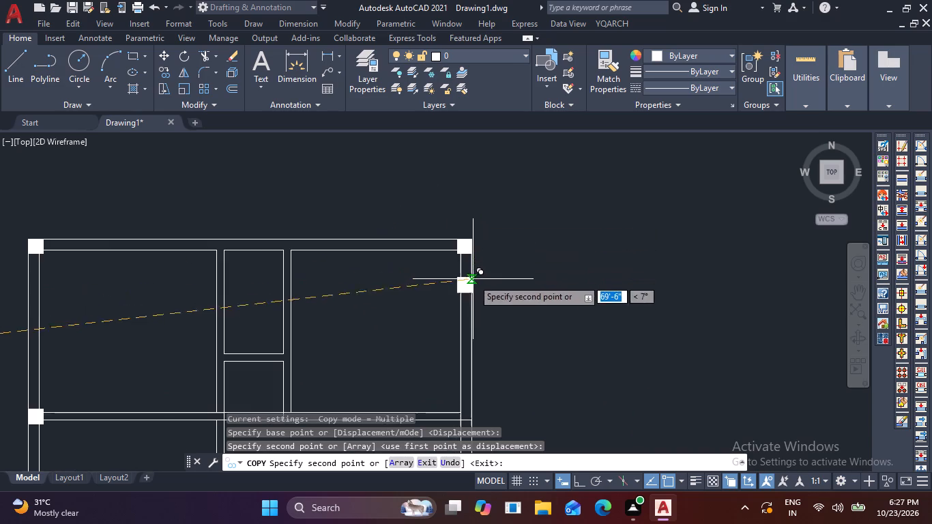
pyautogui.moveTo(482, 300); pyautogui.dragTo(469, 185, button='middle')
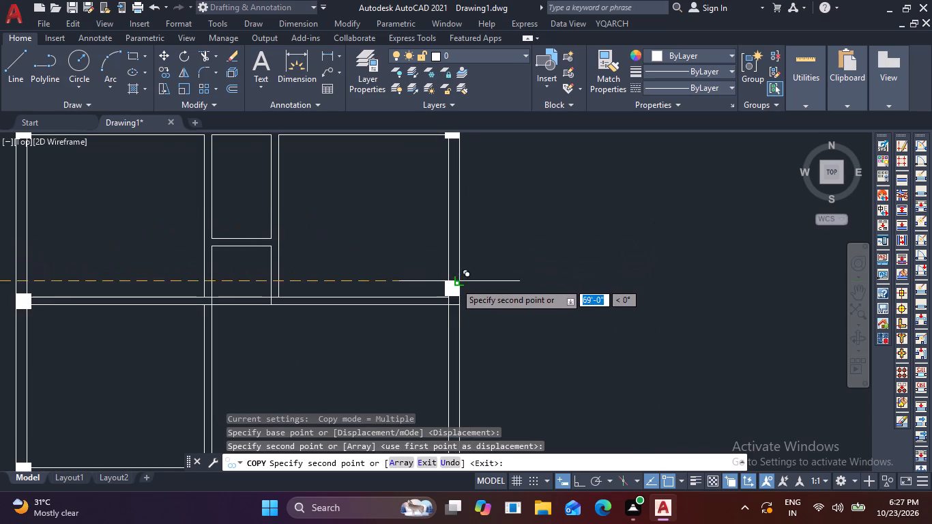
pyautogui.scroll(3, 456, 283)
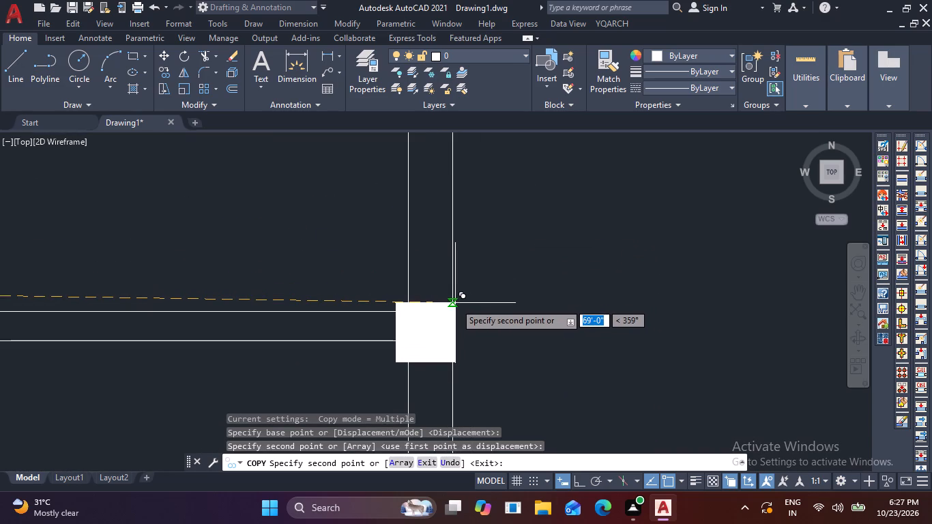
pyautogui.doubleClick(455, 303)
# Place another column copy on the right outer wall at the lower right room's top partition and end the copying.
pyautogui.scroll(-2, 455, 303)
pyautogui.moveTo(474, 336); pyautogui.dragTo(499, 186, button='middle')
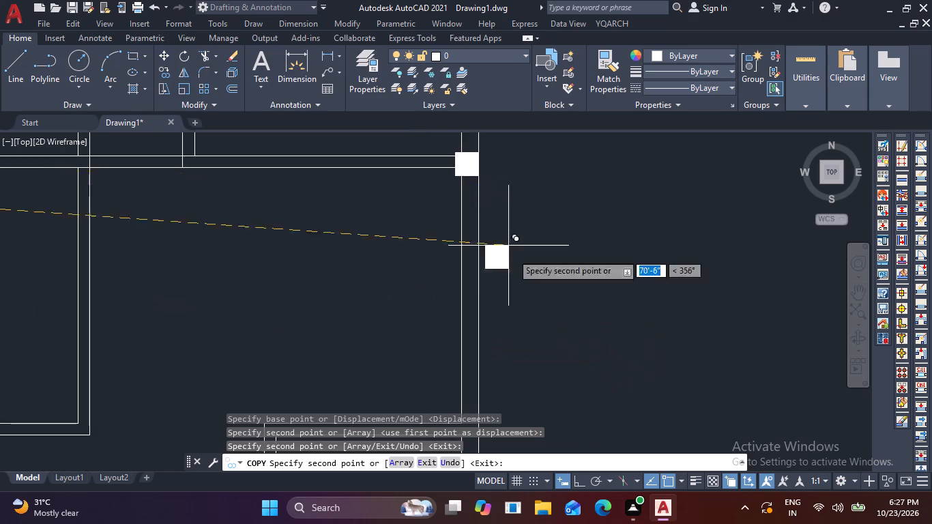
pyautogui.scroll(-1, 511, 308)
pyautogui.moveTo(511, 330); pyautogui.dragTo(499, 198, button='middle')
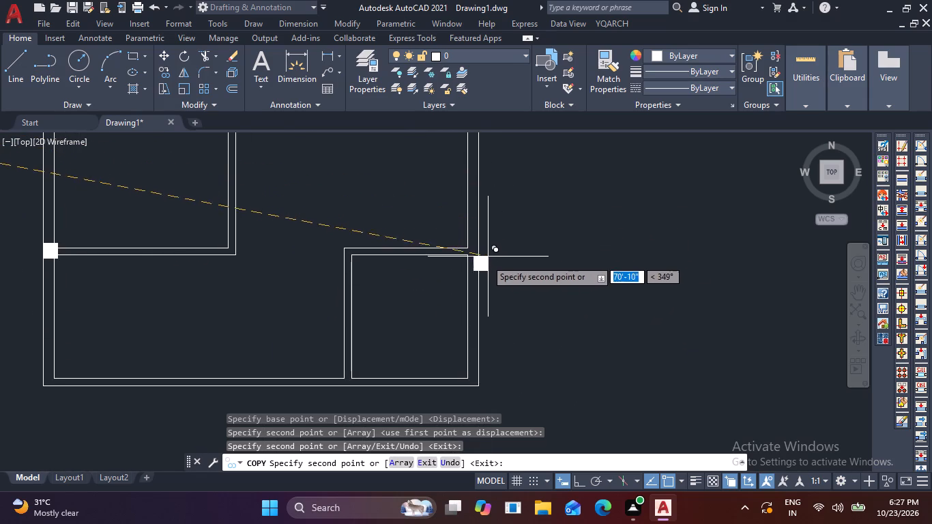
pyautogui.scroll(3, 478, 266)
pyautogui.moveTo(471, 202); pyautogui.dragTo(484, 272, button='middle')
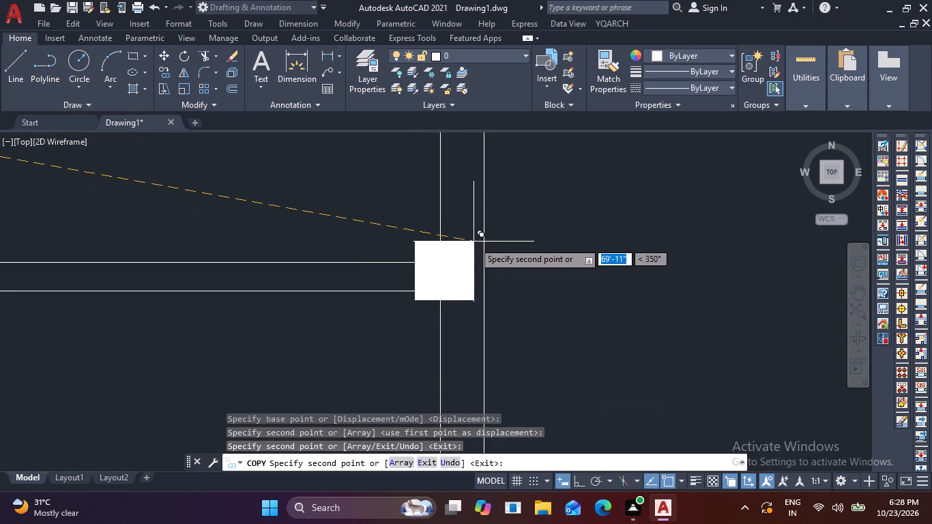
pyautogui.click(486, 249)
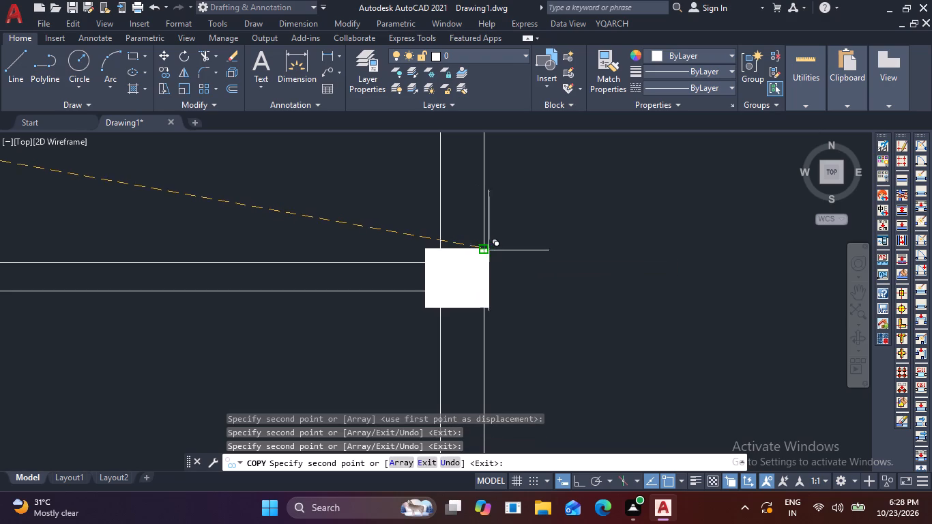
pyautogui.scroll(-2, 501, 270)
pyautogui.moveTo(512, 300); pyautogui.dragTo(482, 122, button='middle')
pyautogui.scroll(2, 458, 295)
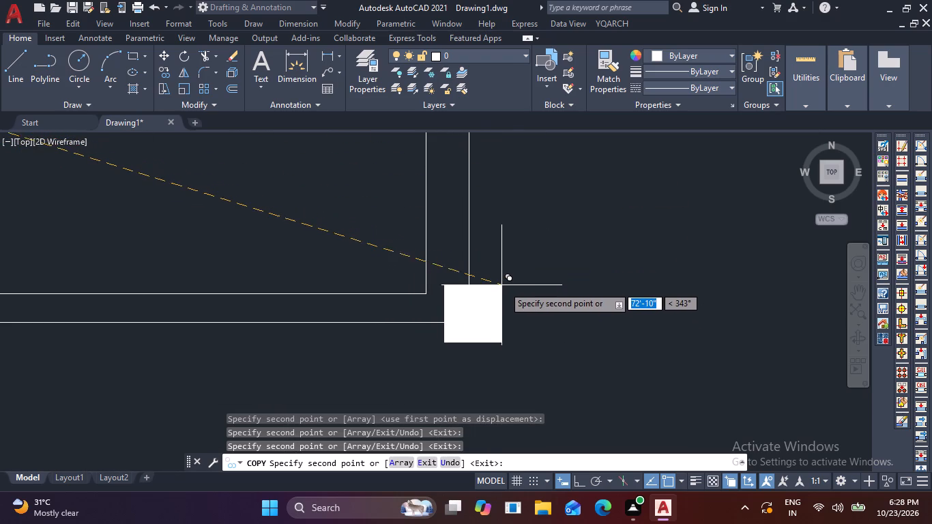
pyautogui.press('Escape')
# Copy the loose filled column by its lower left corner onto the lower left outer corner of the floor plan.
pyautogui.scroll(-4, 486, 291)
pyautogui.scroll(-2, 409, 310)
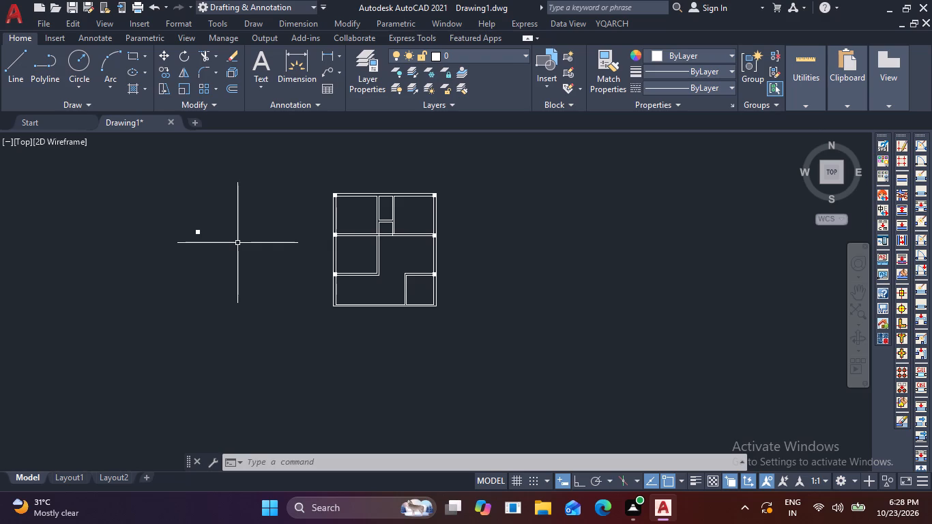
pyautogui.scroll(1, 165, 209)
pyautogui.moveTo(178, 214); pyautogui.dragTo(188, 220)
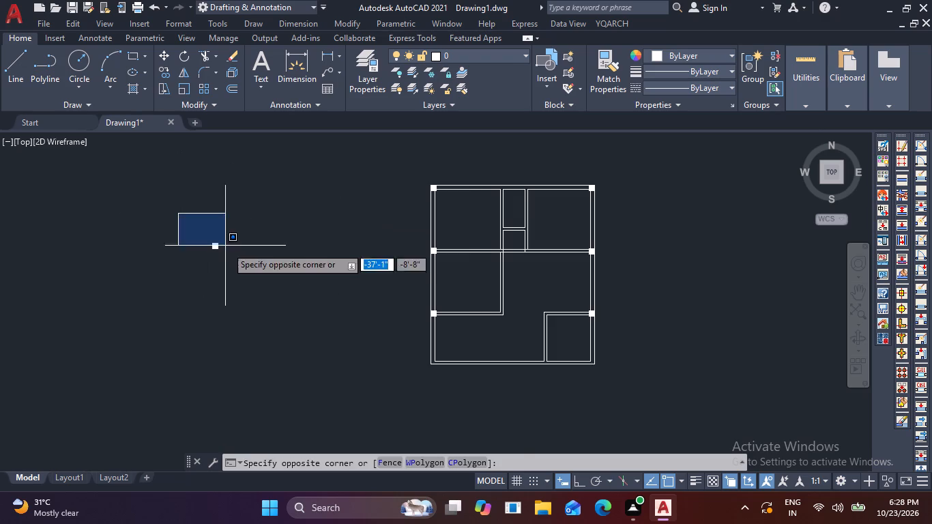
pyautogui.click(241, 257)
pyautogui.write('CO')
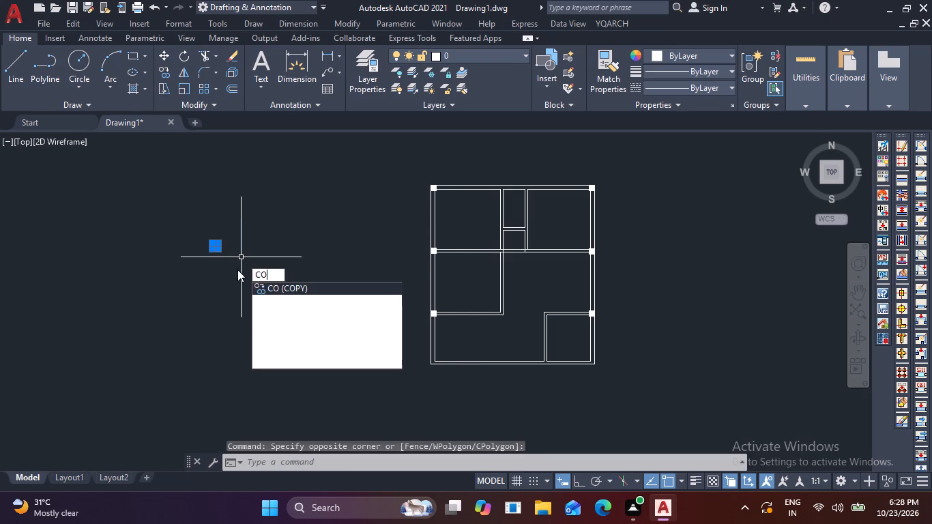
pyautogui.press('space')
pyautogui.scroll(3, 212, 276)
pyautogui.click(201, 173)
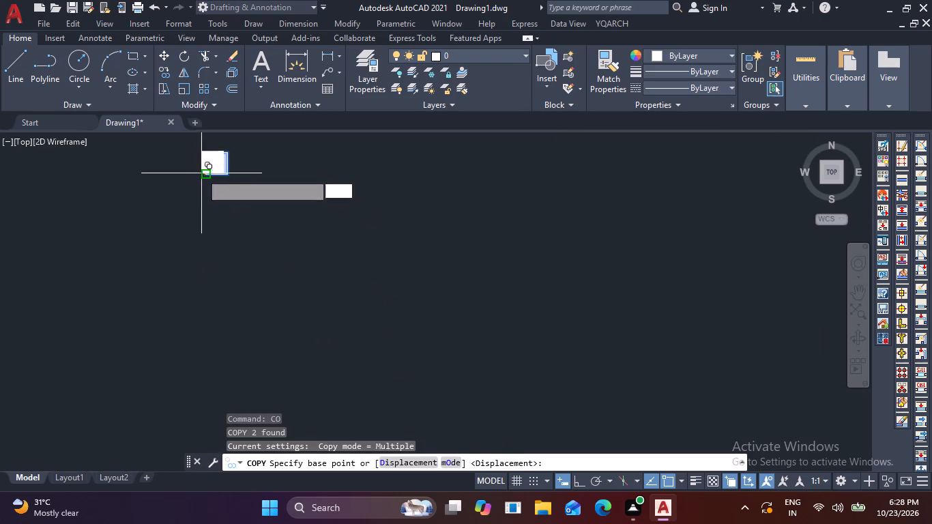
pyautogui.scroll(-3, 270, 222)
pyautogui.scroll(3, 498, 350)
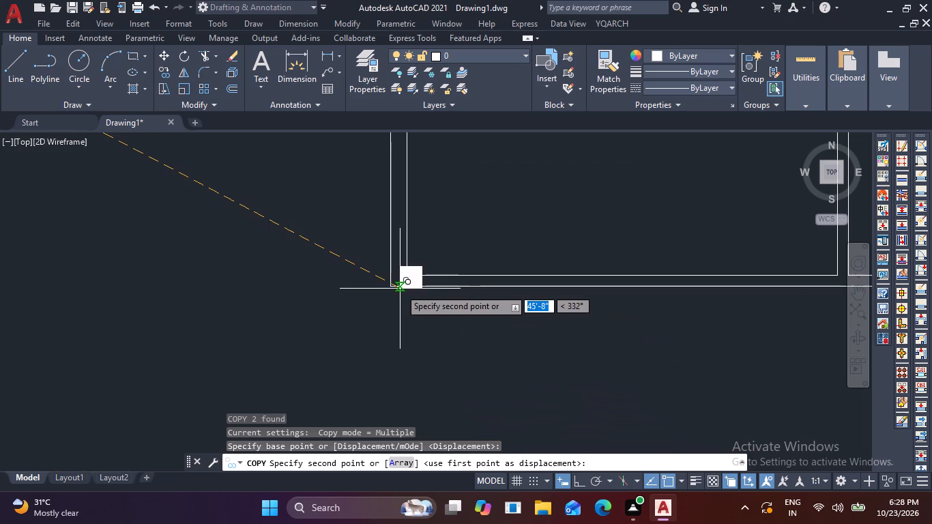
pyautogui.click(392, 285)
pyautogui.press('Escape')
# Copy the loose filled column by its lower right corner onto the lower right outer corner of the floor plan.
pyautogui.scroll(-3, 273, 335)
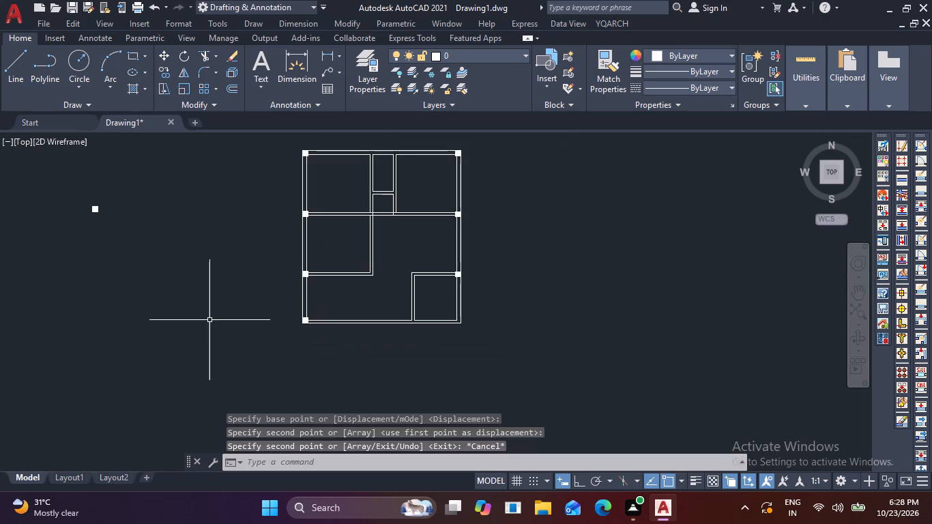
pyautogui.moveTo(188, 298); pyautogui.dragTo(289, 364, button='middle')
pyautogui.scroll(2, 118, 238)
pyautogui.click(235, 291)
pyautogui.click(326, 346)
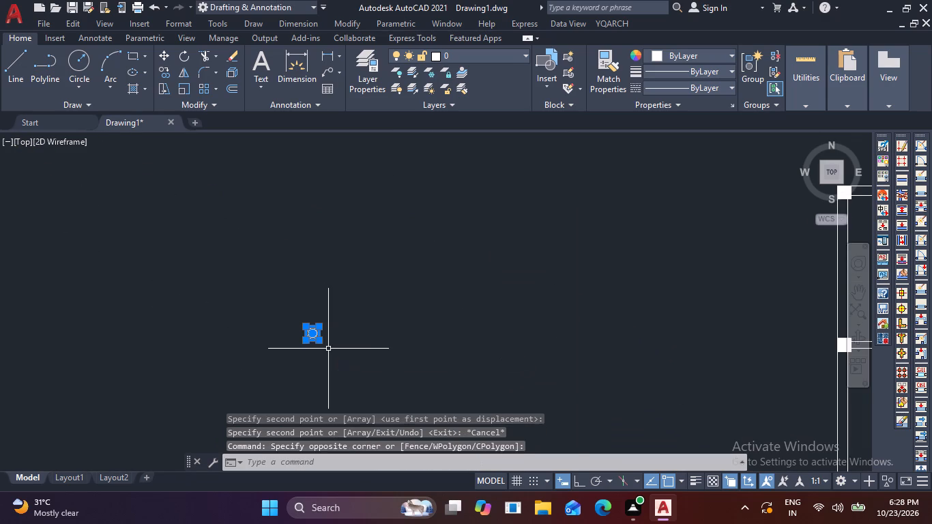
pyautogui.write('CO')
pyautogui.press('space')
pyautogui.scroll(2, 308, 335)
pyautogui.click(330, 352)
pyautogui.scroll(-3, 442, 370)
pyautogui.moveTo(566, 411); pyautogui.dragTo(487, 363, button='middle')
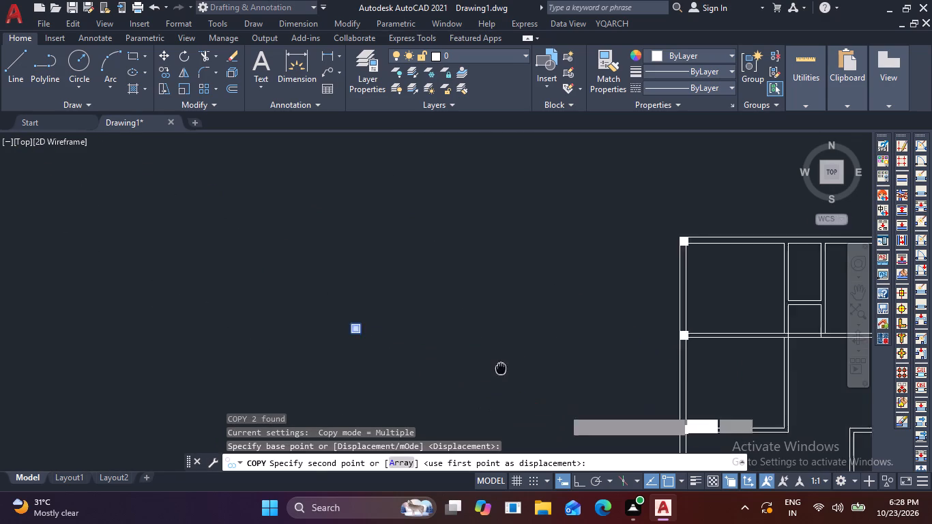
pyautogui.moveTo(487, 363); pyautogui.dragTo(289, 244, button='middle')
pyautogui.scroll(-1, 313, 269)
pyautogui.scroll(3, 554, 336)
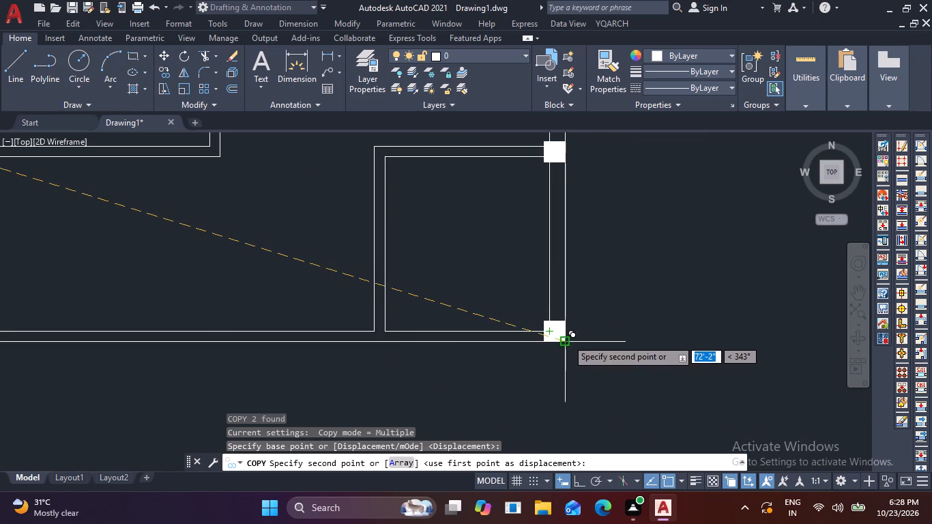
pyautogui.click(567, 339)
pyautogui.press('Escape')
# Copy the loose column by its right edge midpoint onto the junction of the upper left room's right partition and the horizontal partition below it.
pyautogui.scroll(-5, 461, 428)
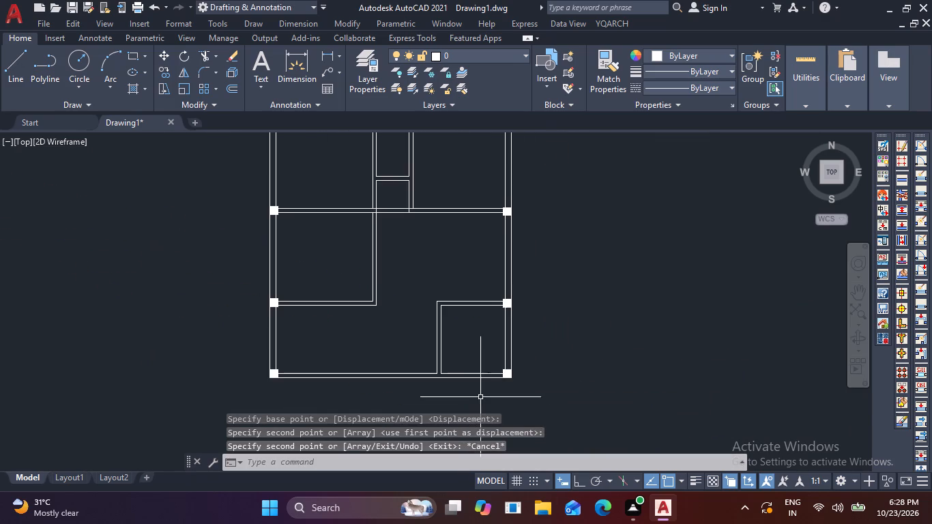
pyautogui.moveTo(509, 411); pyautogui.dragTo(631, 445, button='middle')
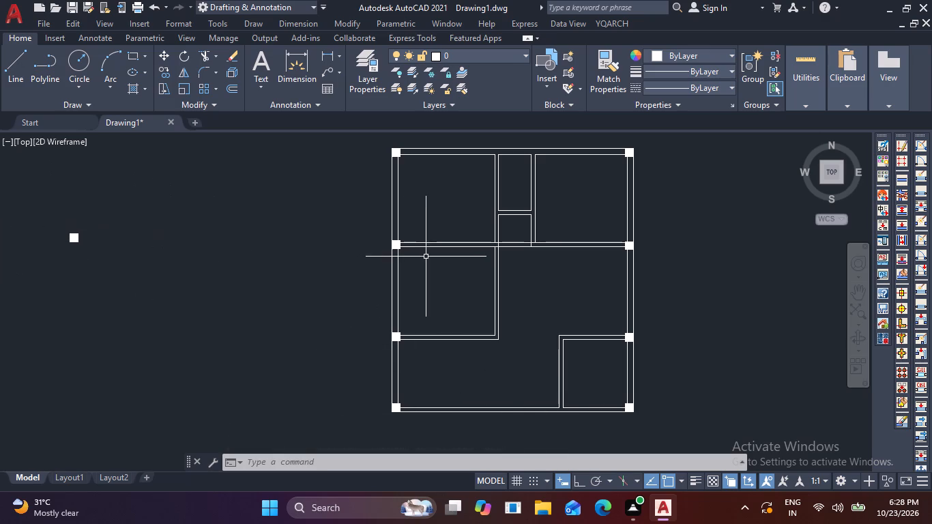
pyautogui.click(62, 229)
pyautogui.click(116, 260)
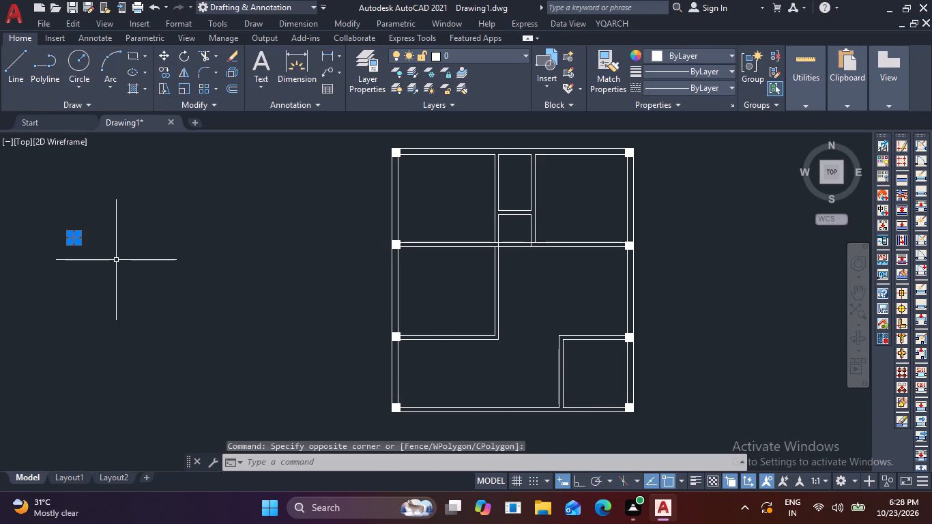
pyautogui.write('CO')
pyautogui.press('space')
pyautogui.scroll(3, 69, 233)
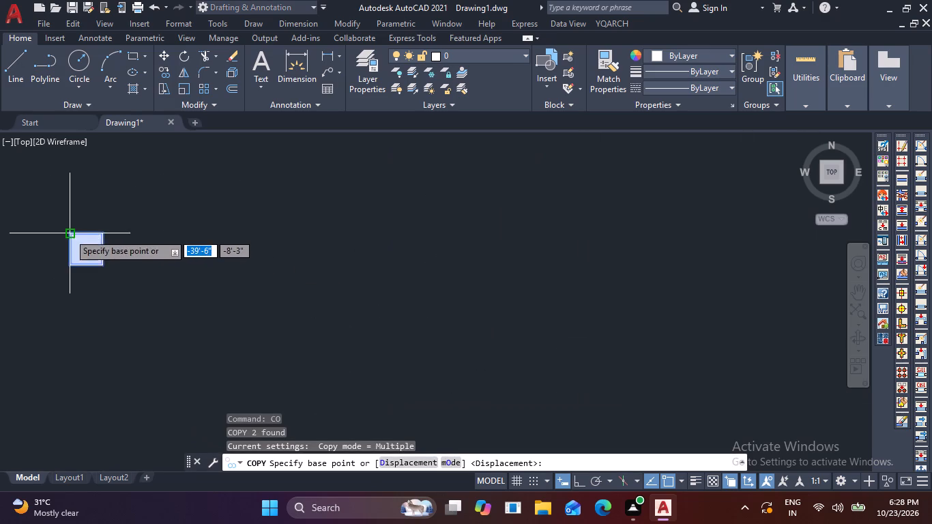
pyautogui.click(100, 248)
pyautogui.scroll(-4, 216, 255)
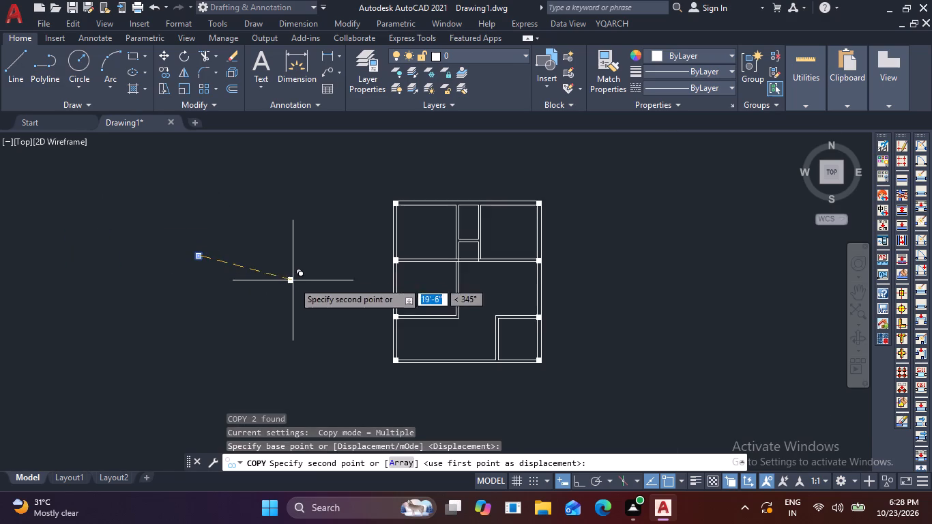
pyautogui.scroll(7, 448, 250)
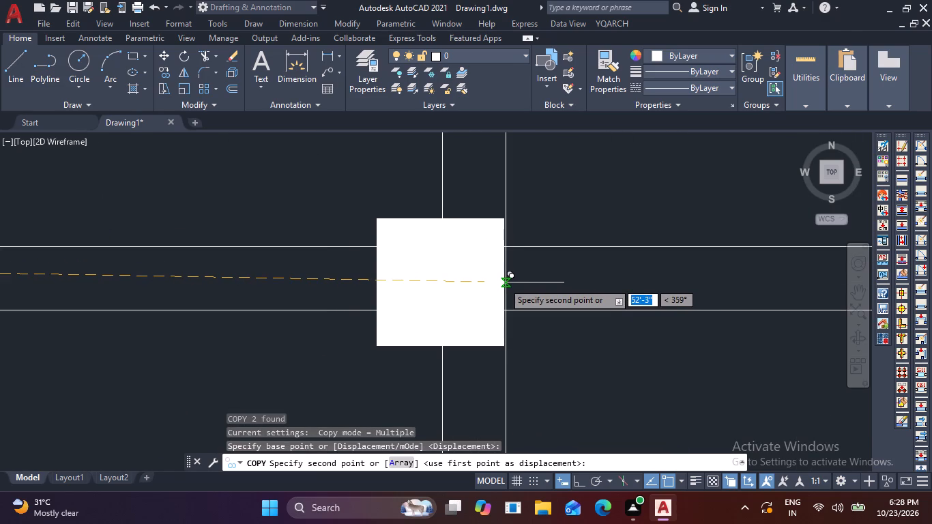
pyautogui.click(506, 282)
# Place a spare column copy just below the horizontal partition, near the small middle room's lower right corner, and end the copying.
pyautogui.scroll(-3, 572, 336)
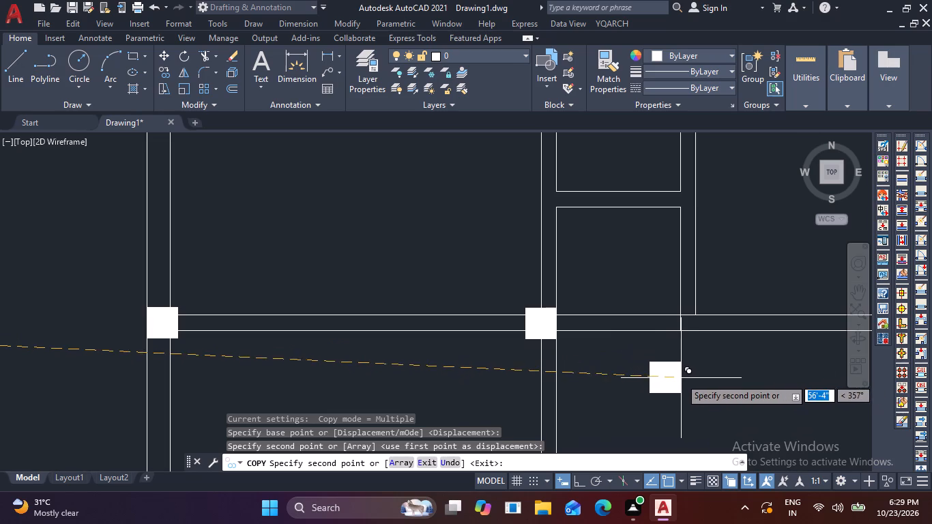
pyautogui.click(709, 380)
pyautogui.press('Escape')
pyautogui.moveTo(662, 399); pyautogui.dragTo(622, 395, button='middle')
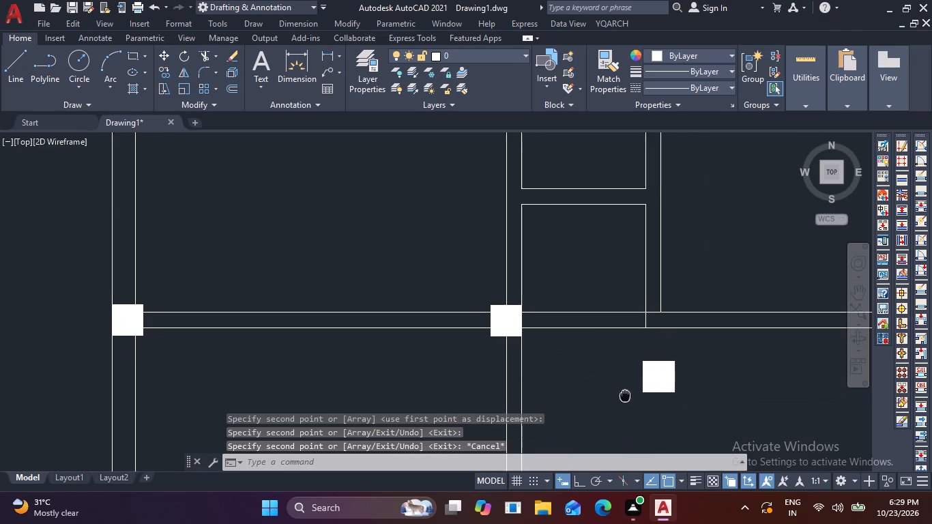
# Copy the spare column by its left edge midpoint onto the junction of the small middle room's right partition and the horizontal partition.
pyautogui.moveTo(622, 395); pyautogui.dragTo(496, 335, button='middle')
pyautogui.scroll(2, 497, 300)
pyautogui.click(522, 275)
pyautogui.click(665, 396)
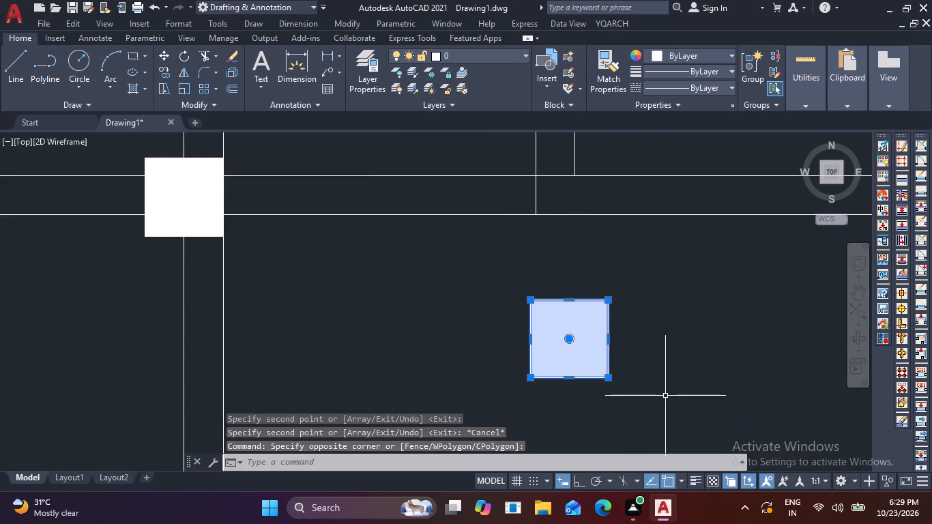
pyautogui.write('CO')
pyautogui.press('space')
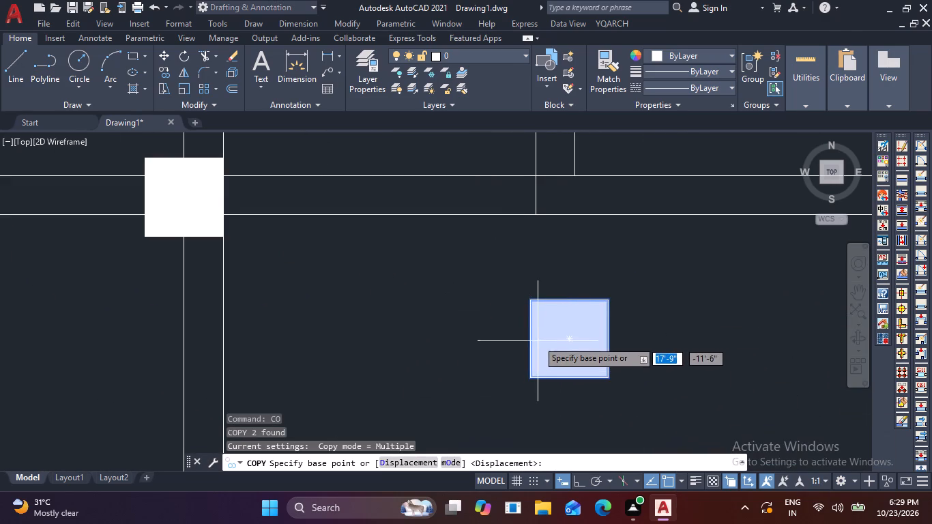
pyautogui.click(528, 340)
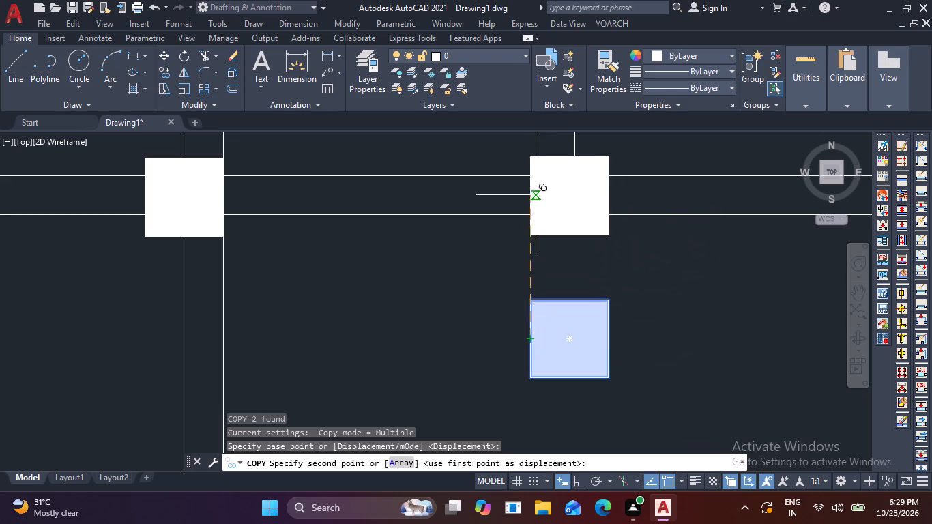
pyautogui.click(534, 195)
# Place another copy of the column on the upper left corner of the lower right room's partitions, and end the copying.
pyautogui.scroll(-3, 570, 223)
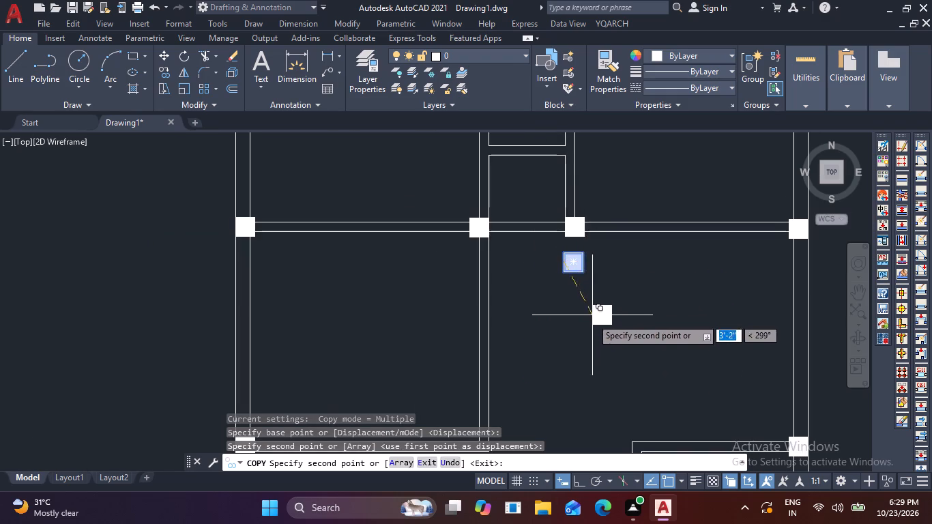
pyautogui.moveTo(589, 324); pyautogui.dragTo(525, 249, button='middle')
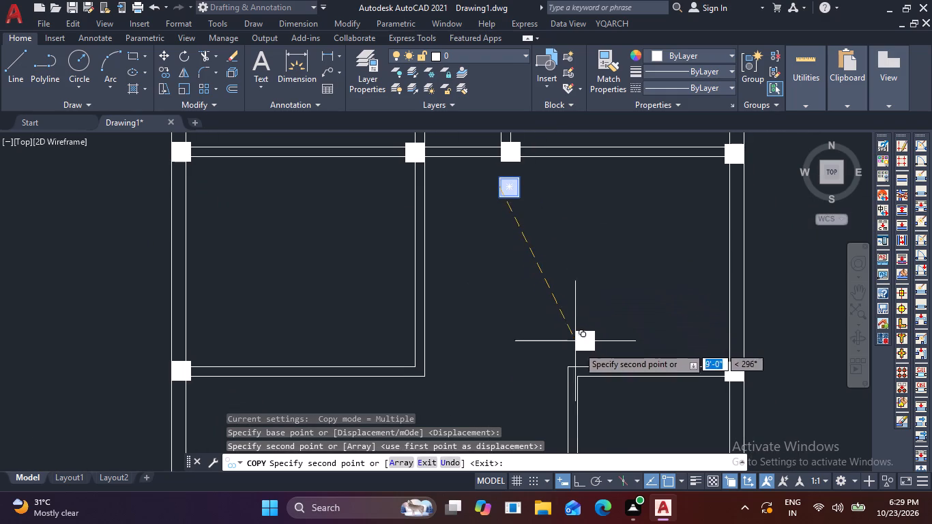
pyautogui.moveTo(589, 371); pyautogui.dragTo(576, 308, button='middle')
pyautogui.scroll(3, 558, 310)
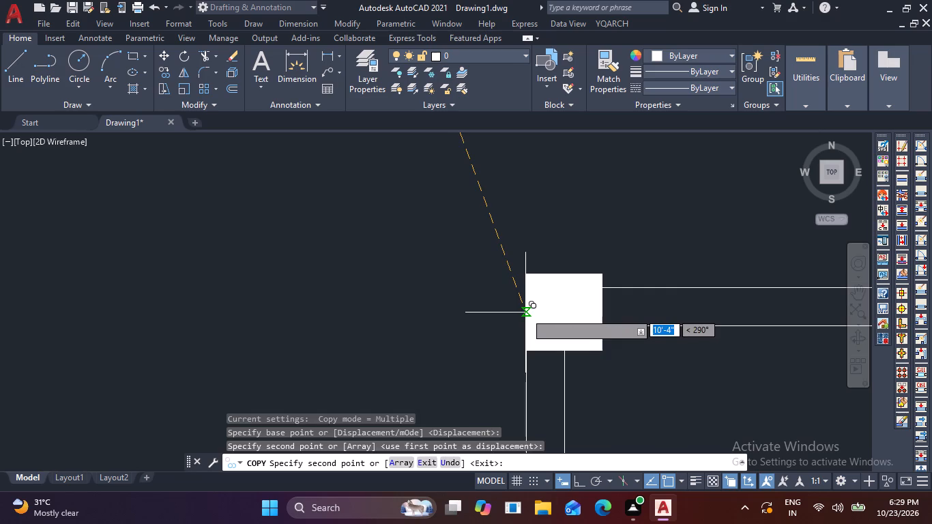
pyautogui.click(525, 312)
pyautogui.scroll(-2, 410, 332)
pyautogui.moveTo(334, 332); pyautogui.dragTo(478, 326, button='middle')
pyautogui.press('Escape')
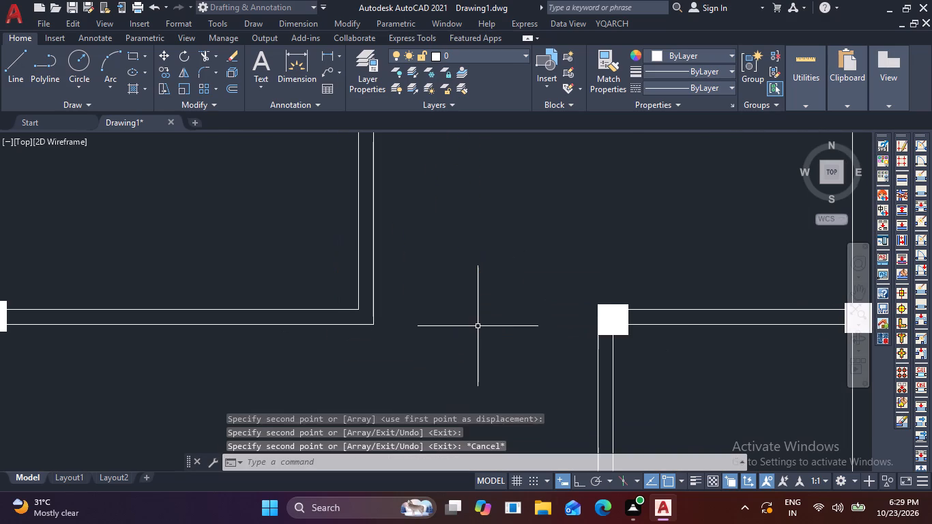
# Copy the spare column by its right edge midpoint onto the lower right partition corner of the middle left room.
pyautogui.scroll(-3, 478, 326)
pyautogui.moveTo(483, 284); pyautogui.dragTo(482, 331, button='middle')
pyautogui.scroll(3, 478, 293)
pyautogui.click(467, 293)
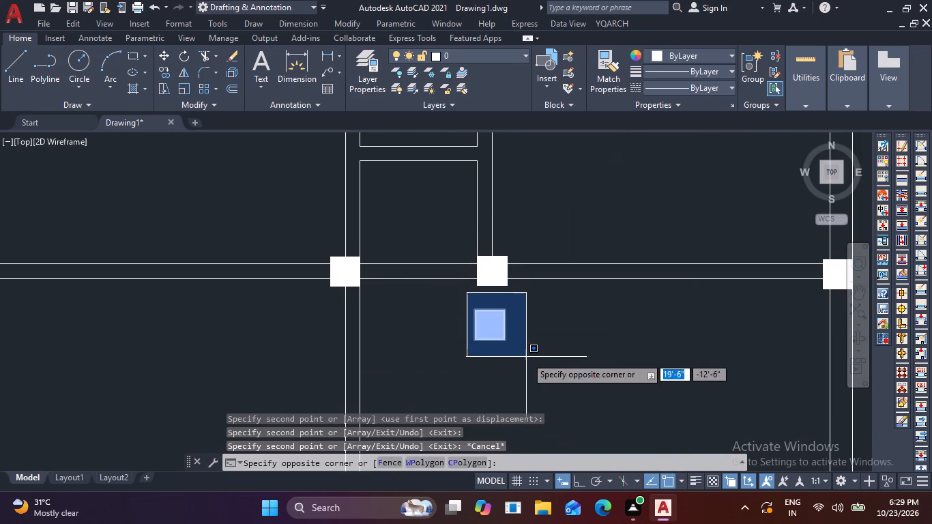
pyautogui.click(527, 359)
pyautogui.write('CO')
pyautogui.press('space')
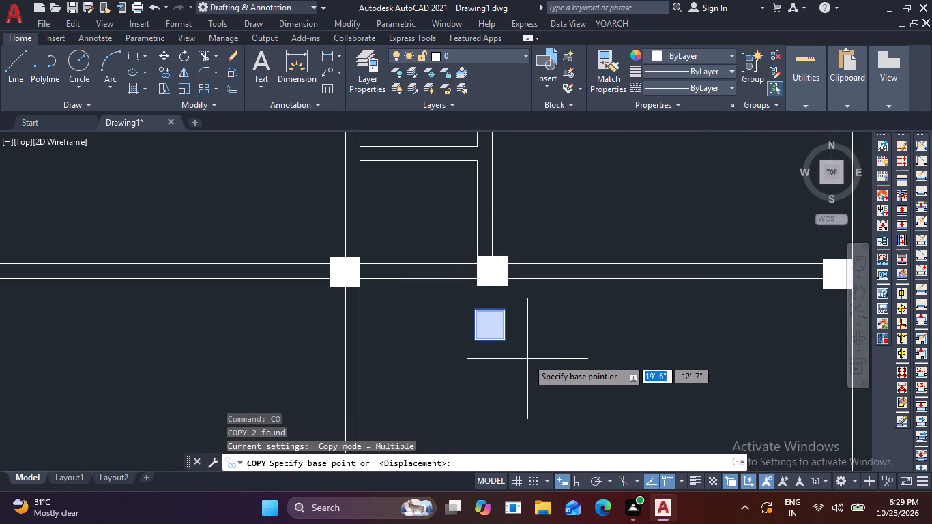
pyautogui.click(508, 327)
pyautogui.scroll(-3, 469, 396)
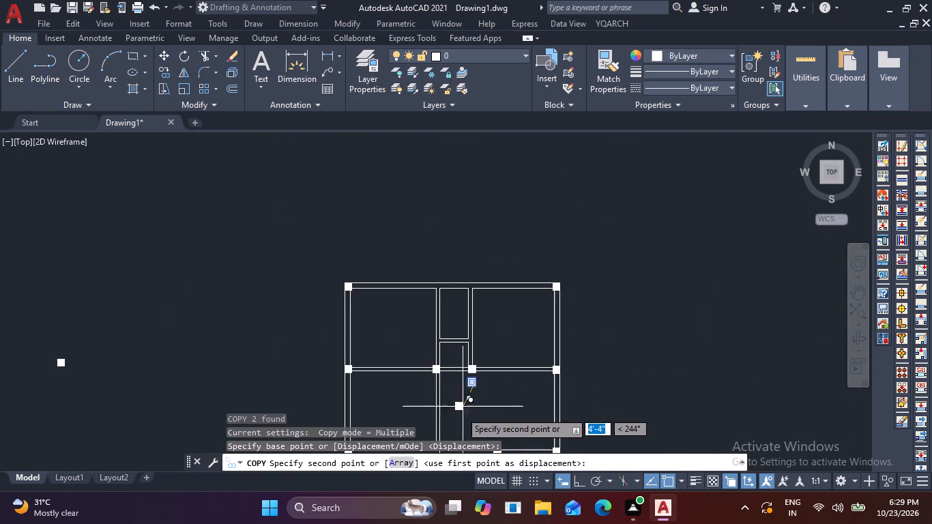
pyautogui.moveTo(460, 417); pyautogui.dragTo(514, 299, button='middle')
pyautogui.scroll(4, 484, 334)
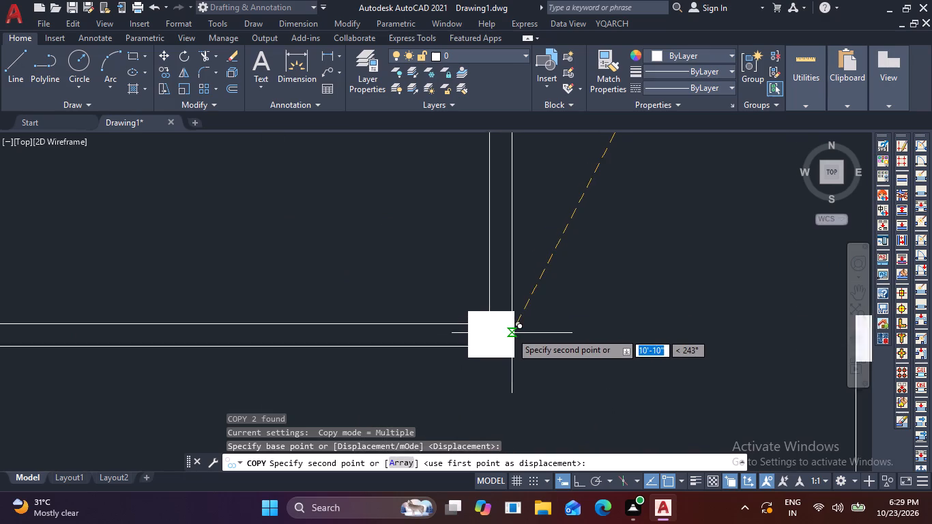
pyautogui.scroll(1, 511, 332)
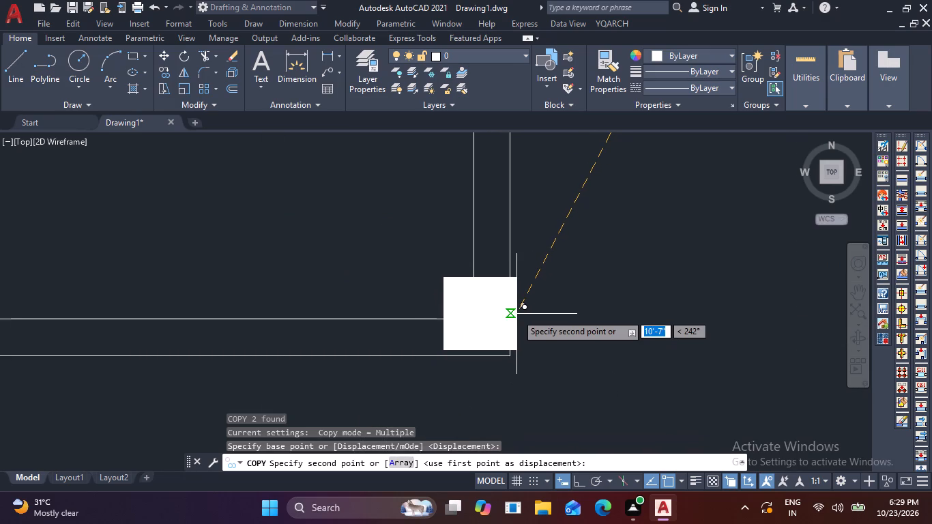
pyautogui.click(514, 332)
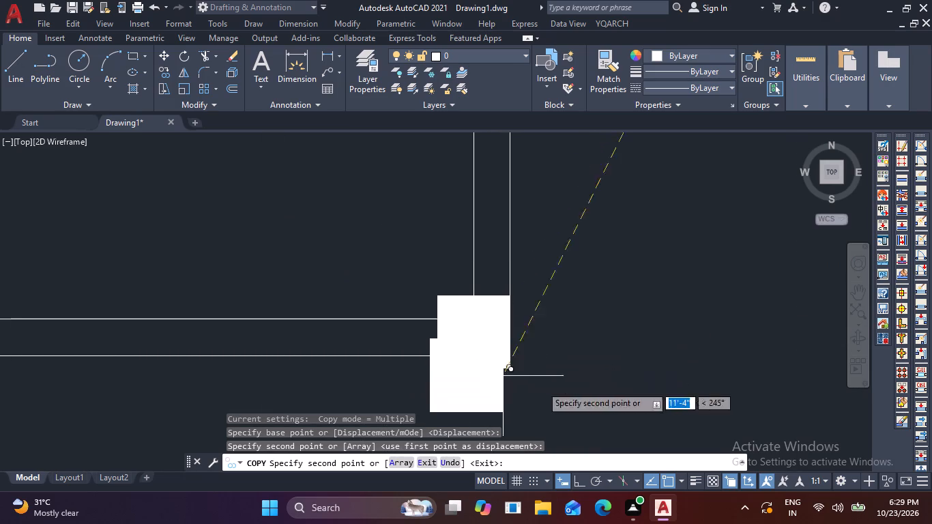
pyautogui.press('Escape')
# Delete the spare loose column just below the horizontal partition.
pyautogui.scroll(-2, 620, 373)
pyautogui.scroll(-2, 636, 310)
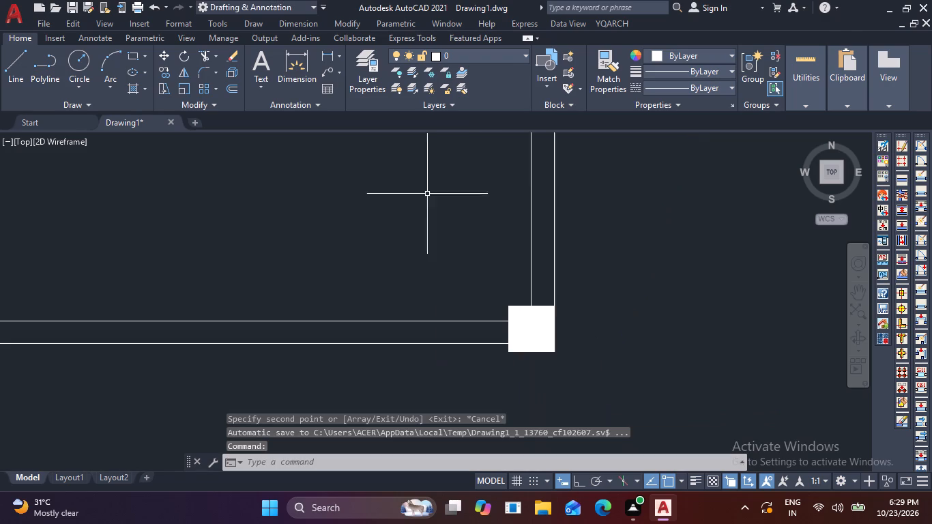
pyautogui.scroll(-1, 731, 187)
pyautogui.moveTo(725, 193); pyautogui.dragTo(503, 347, button='middle')
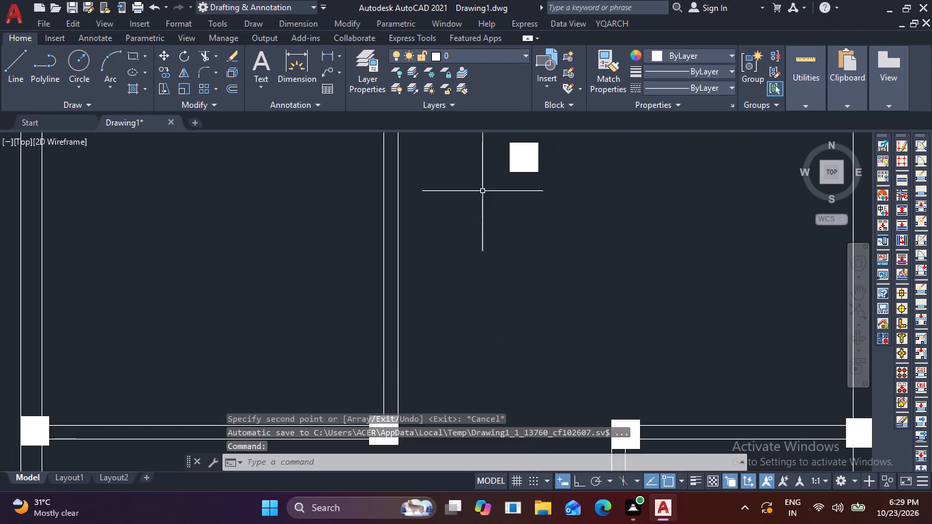
pyautogui.scroll(-1, 483, 190)
pyautogui.moveTo(483, 190); pyautogui.dragTo(459, 263, button='middle')
pyautogui.click(461, 224)
pyautogui.click(540, 304)
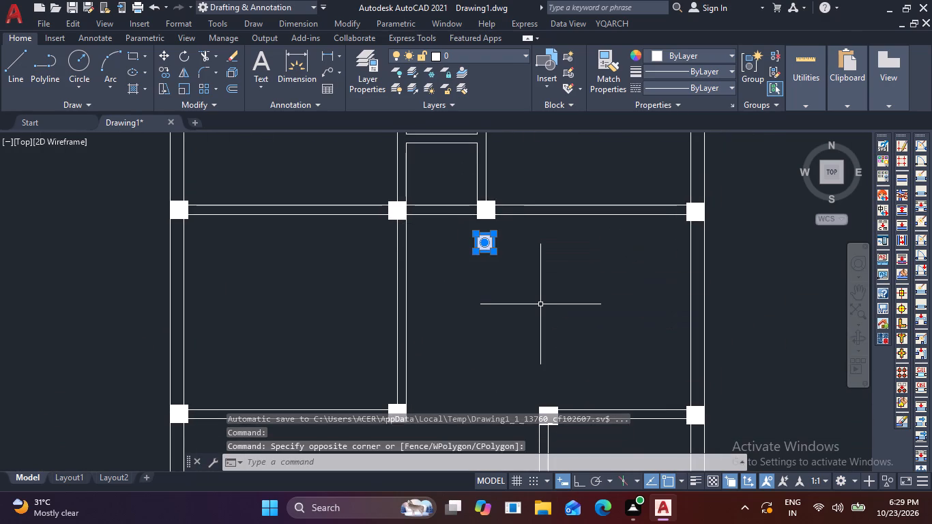
pyautogui.press('Delete')
# With Ortho on, copy the column at the middle left room's lower right corner straight down onto the bottom wall's outer line.
pyautogui.scroll(-1, 534, 319)
pyautogui.moveTo(526, 346); pyautogui.dragTo(544, 255, button='middle')
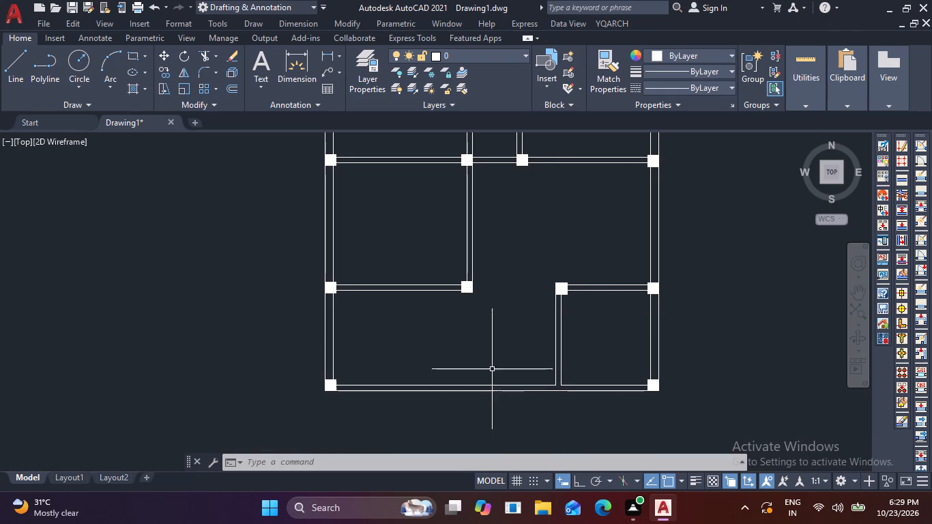
pyautogui.click(448, 261)
pyautogui.click(517, 323)
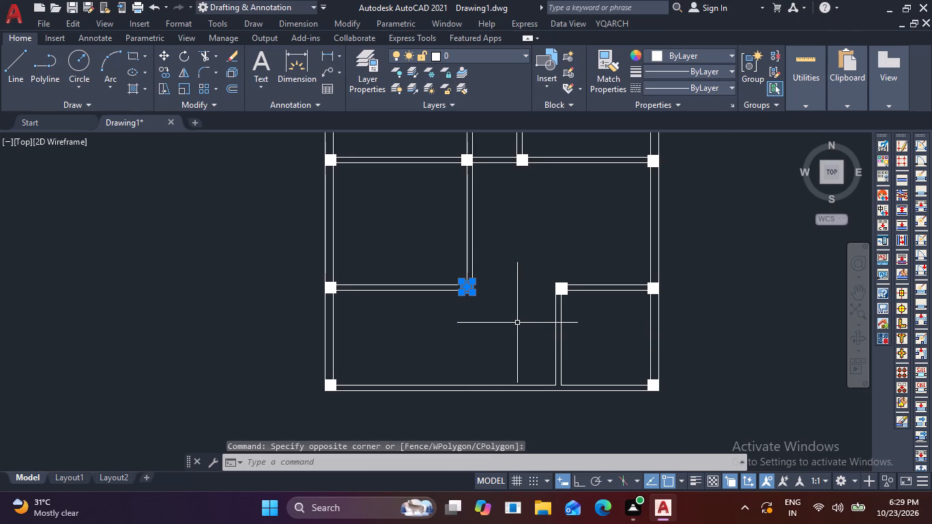
pyautogui.write('CO')
pyautogui.press('space')
pyautogui.press('F8')
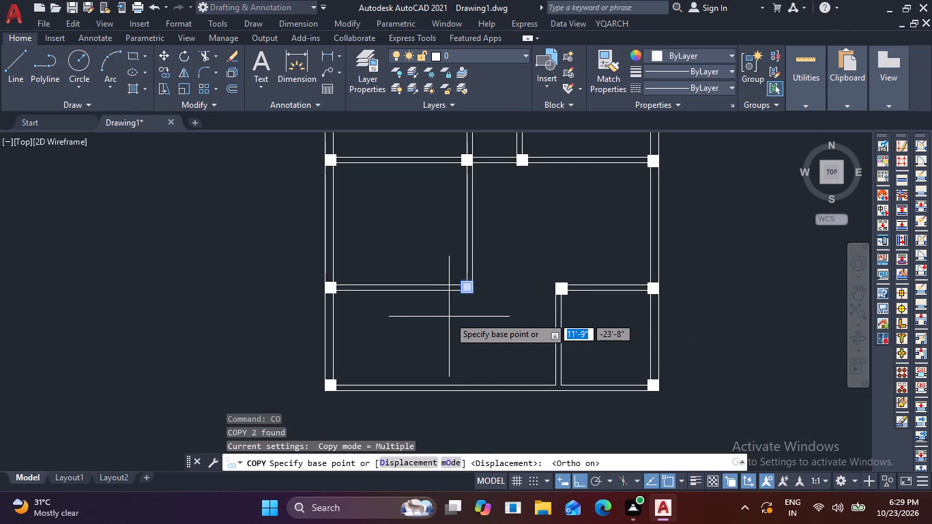
pyautogui.scroll(1, 449, 317)
pyautogui.click(474, 281)
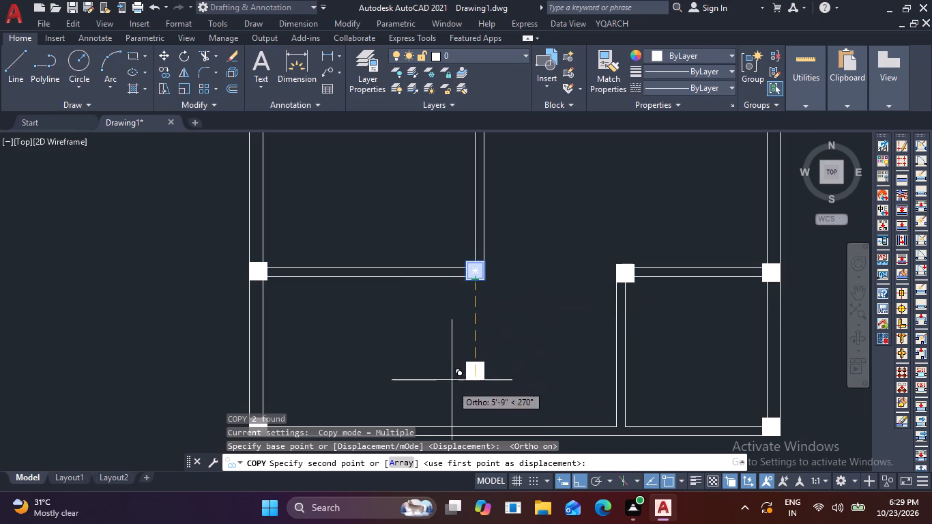
pyautogui.moveTo(462, 416); pyautogui.dragTo(466, 383, button='middle')
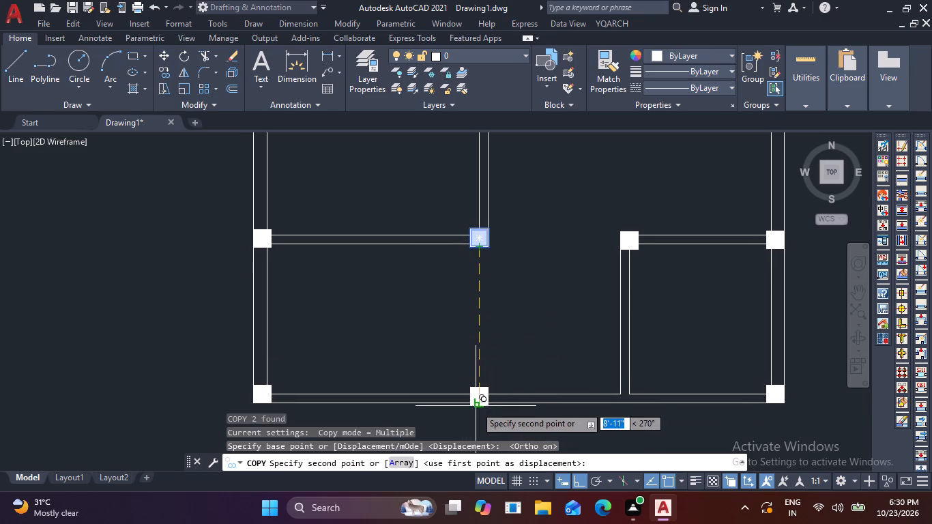
pyautogui.click(475, 405)
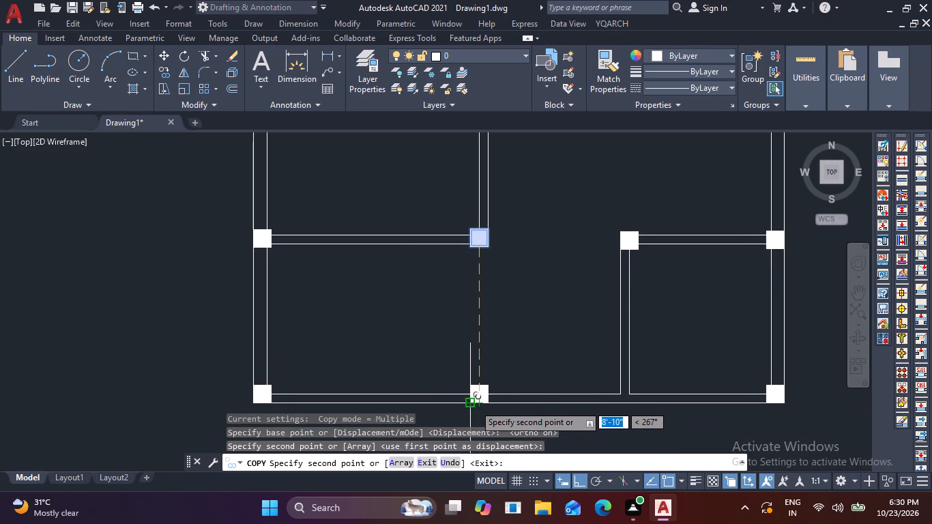
pyautogui.press('space')
# Copy the column at the lower right room's upper left corner straight down onto the bottom wall's outer line.
pyautogui.click(613, 220)
pyautogui.click(652, 257)
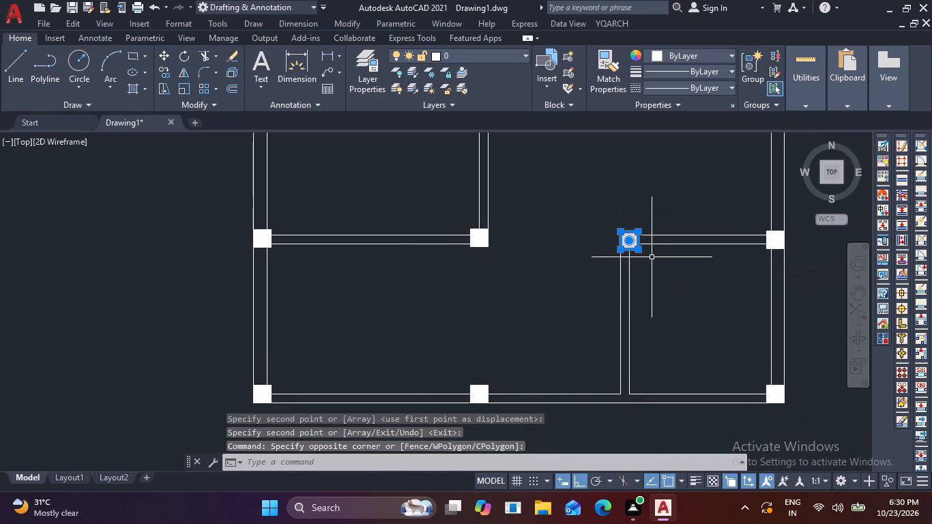
pyautogui.press('c')
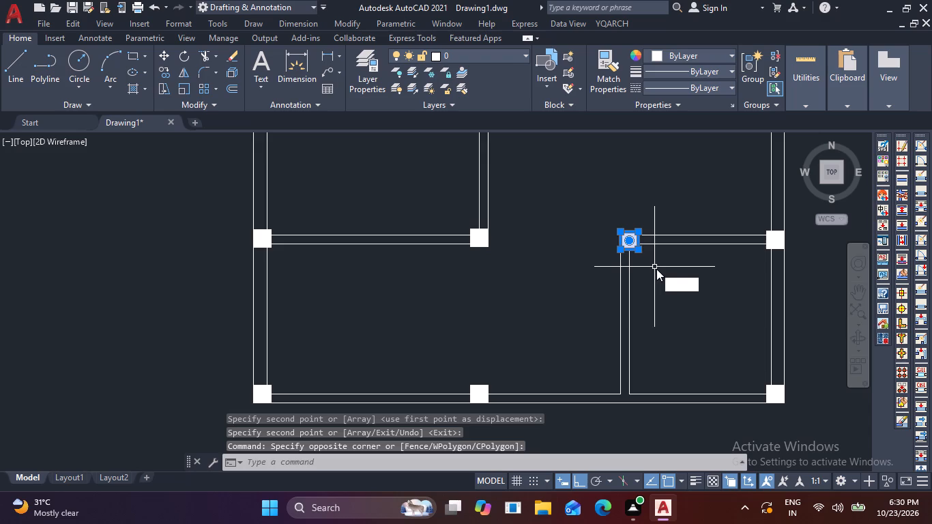
pyautogui.press('o')
pyautogui.press('space')
pyautogui.scroll(2, 629, 263)
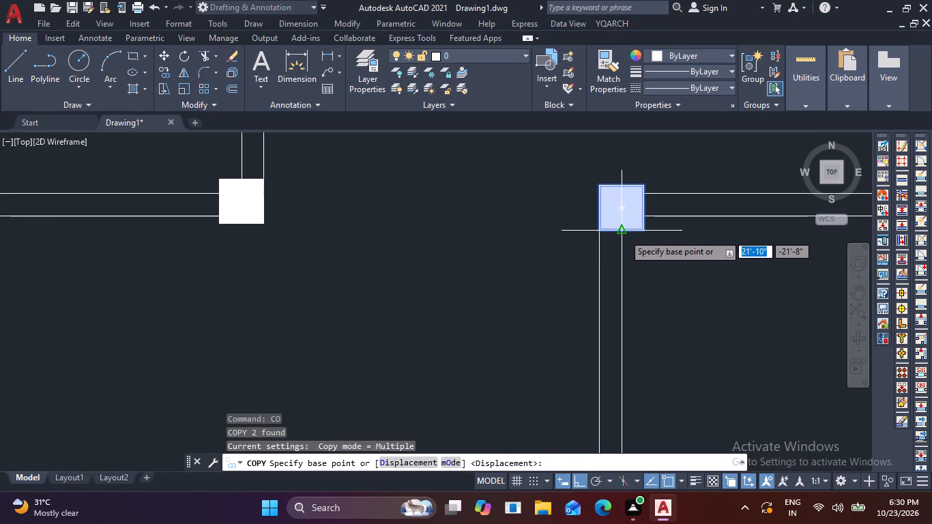
pyautogui.click(624, 233)
pyautogui.scroll(-1, 629, 377)
pyautogui.moveTo(632, 314); pyautogui.dragTo(613, 119, button='middle')
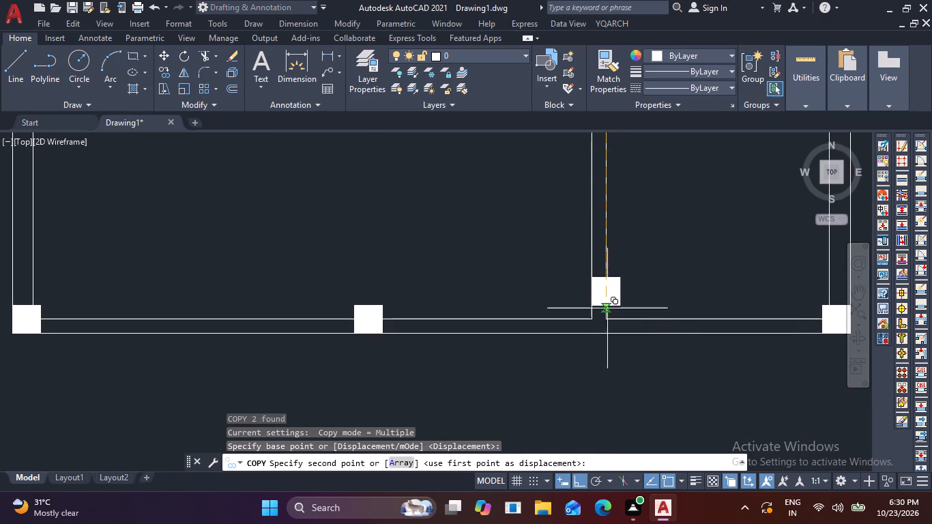
pyautogui.click(604, 334)
pyautogui.press('Escape')
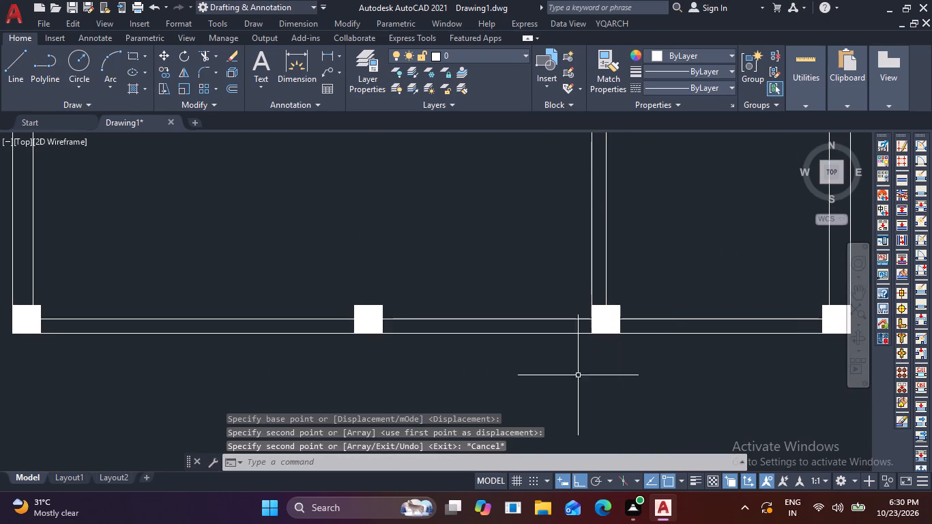
# Draw a three-sided line outline 10" deep outside the bottom wall, spanning between the facing corners of its two middle columns.
pyautogui.scroll(-1, 574, 373)
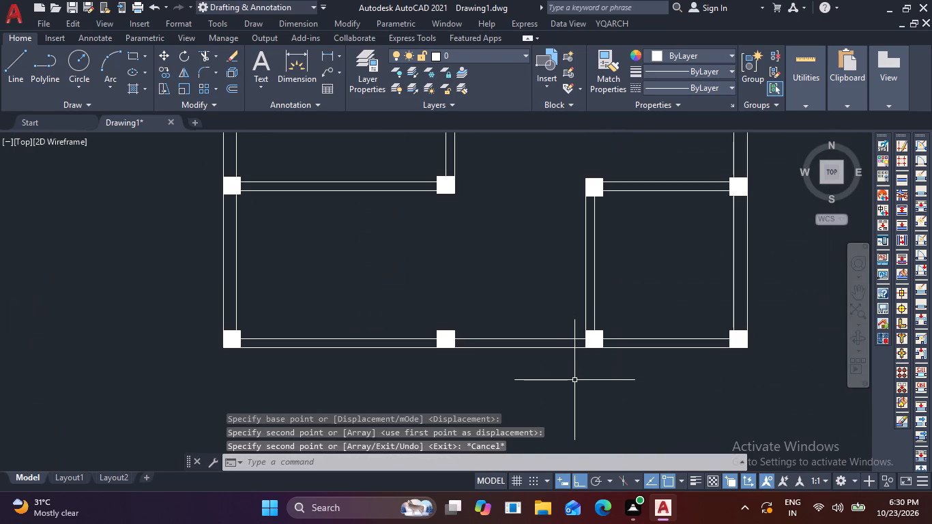
pyautogui.write('L')
pyautogui.press('space')
pyautogui.scroll(1, 572, 345)
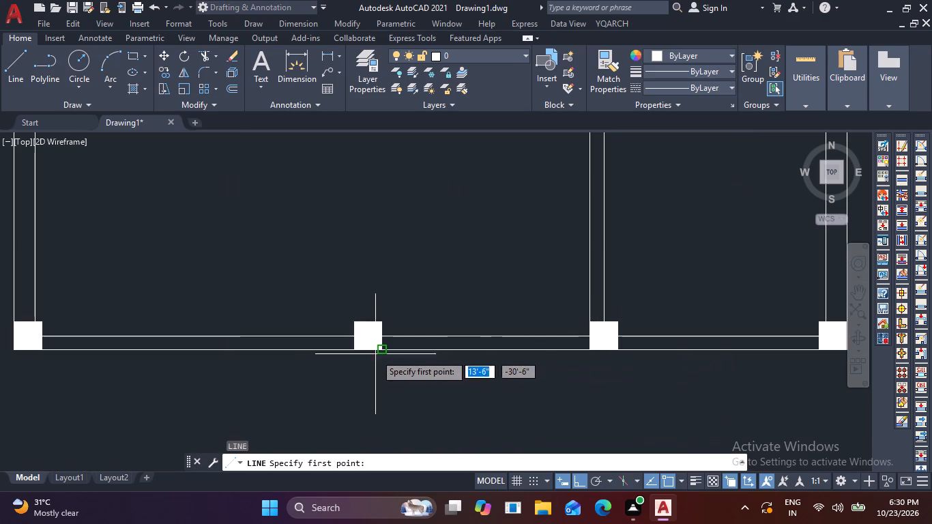
pyautogui.click(384, 349)
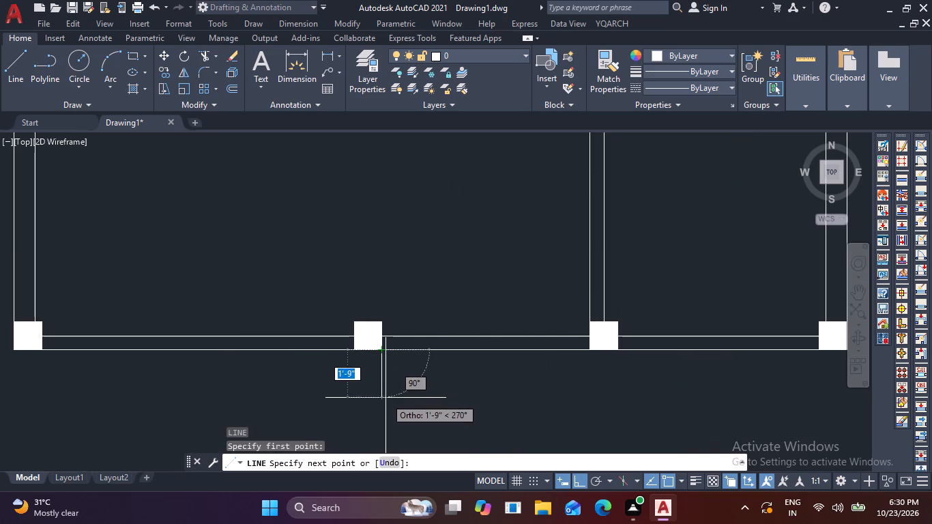
pyautogui.press('9')
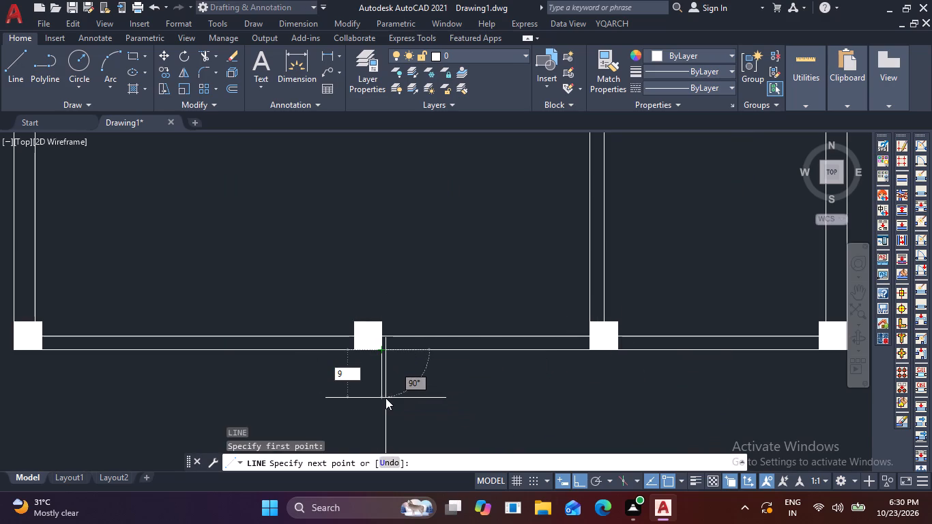
pyautogui.press('BackSpace')
pyautogui.write('10')
pyautogui.press('Return')
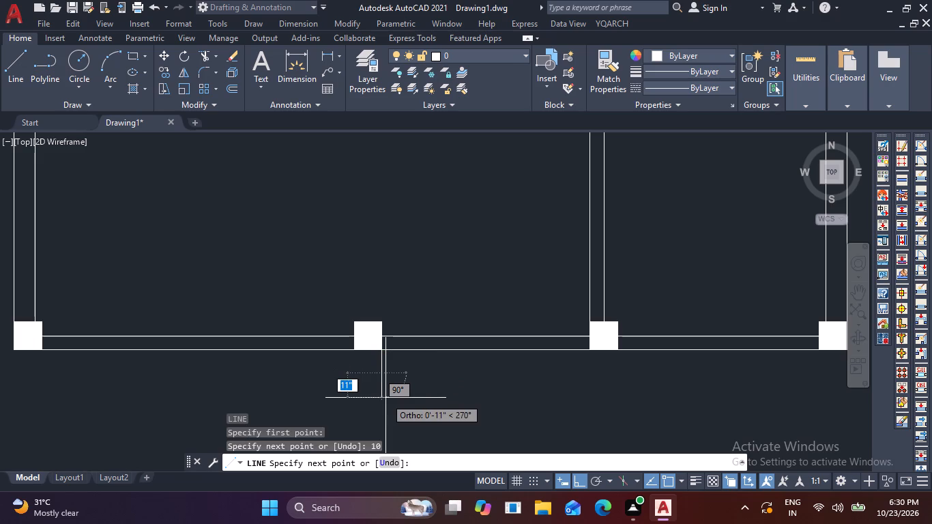
pyautogui.scroll(4, 608, 365)
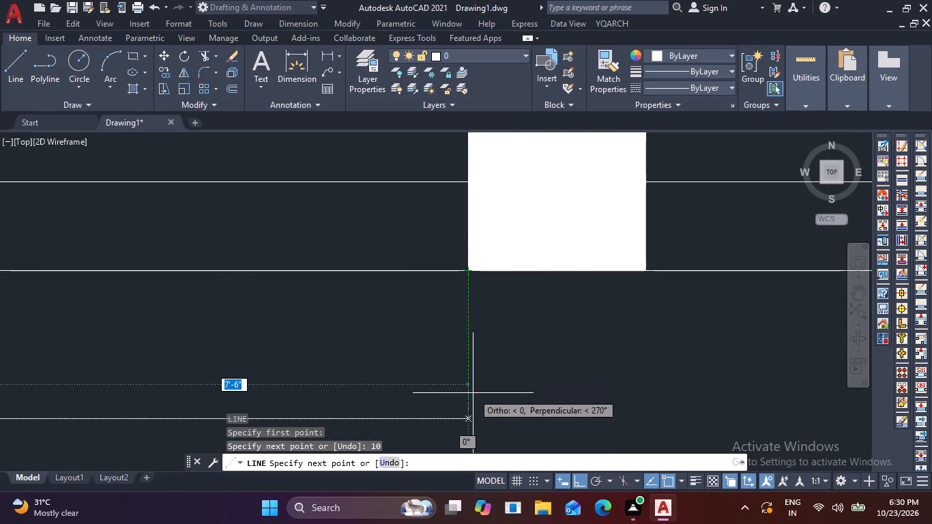
pyautogui.click(463, 413)
pyautogui.click(467, 267)
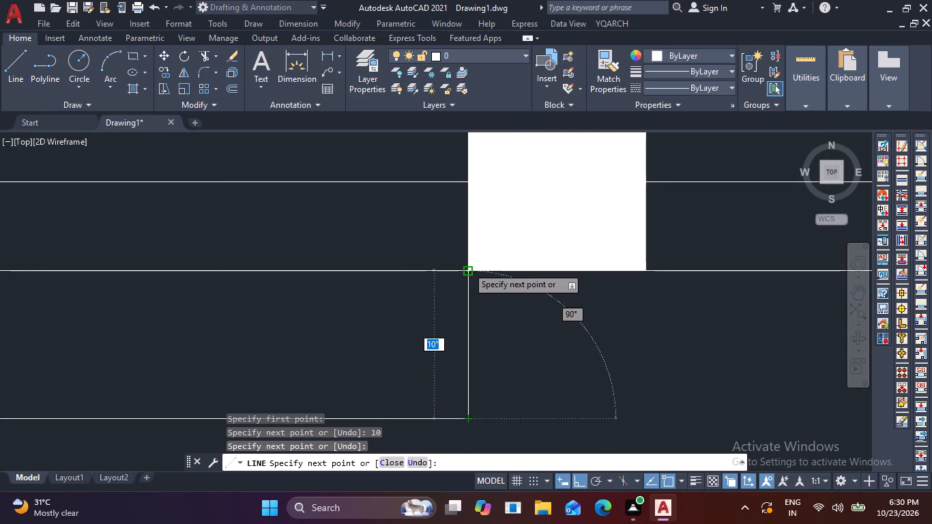
pyautogui.press('Escape')
pyautogui.scroll(-3, 586, 384)
pyautogui.moveTo(590, 407); pyautogui.dragTo(610, 332, button='middle')
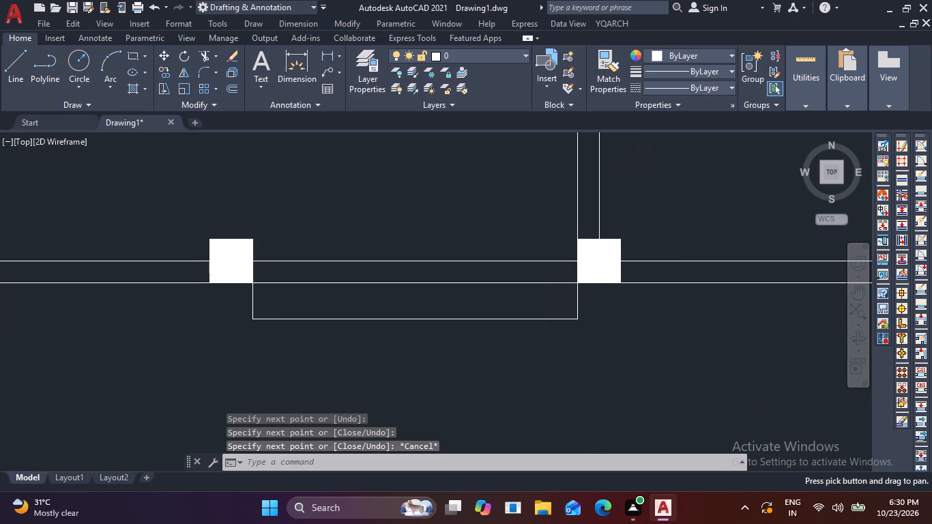
# Offset the long outer line of the step outline 10" outward, away from the bottom wall.
pyautogui.press('o')
pyautogui.press('Return')
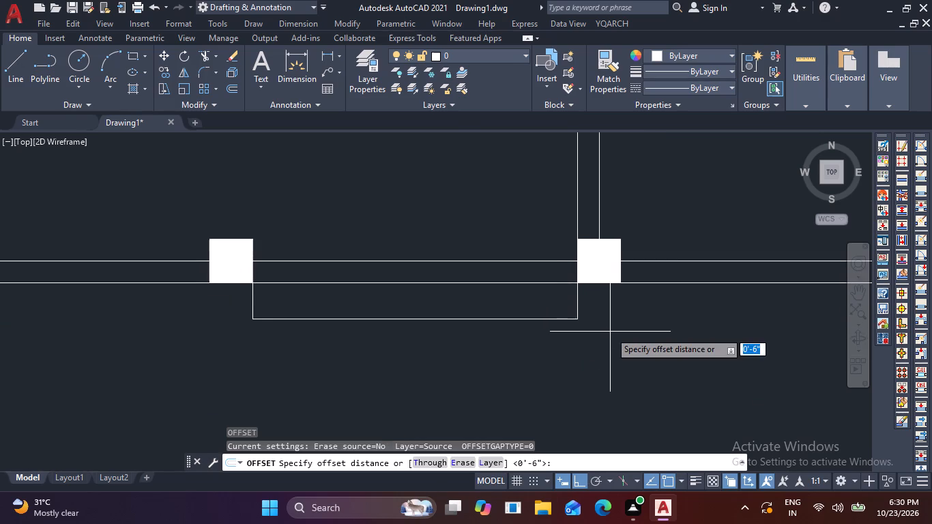
pyautogui.write('10')
pyautogui.press('Return')
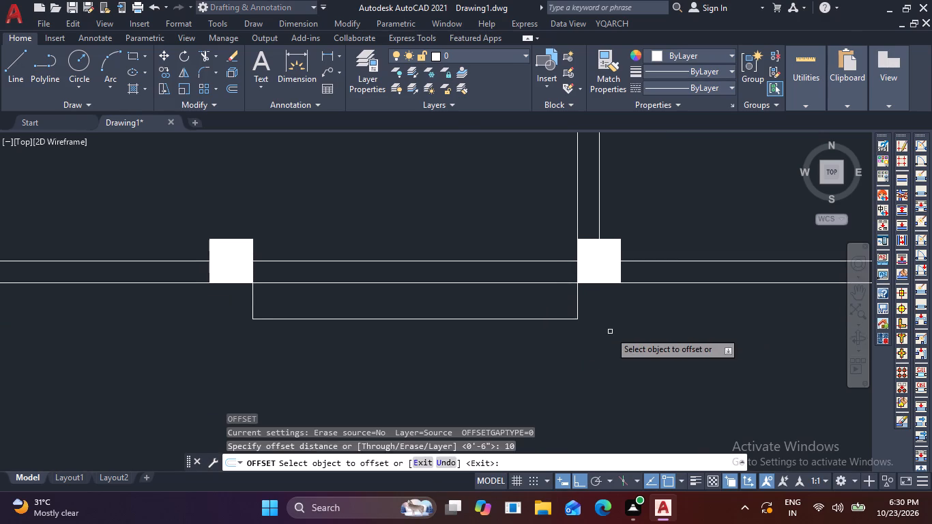
pyautogui.click(544, 319)
pyautogui.click(536, 361)
pyautogui.press('Escape')
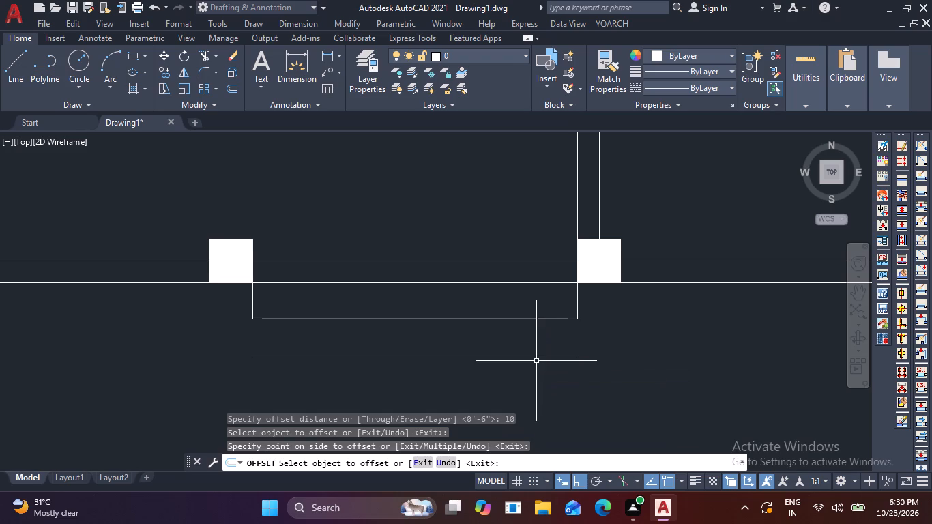
# Close both ends of the second step by drawing 10" lines joining the ends of the two long step lines.
pyautogui.write('L')
pyautogui.press('space')
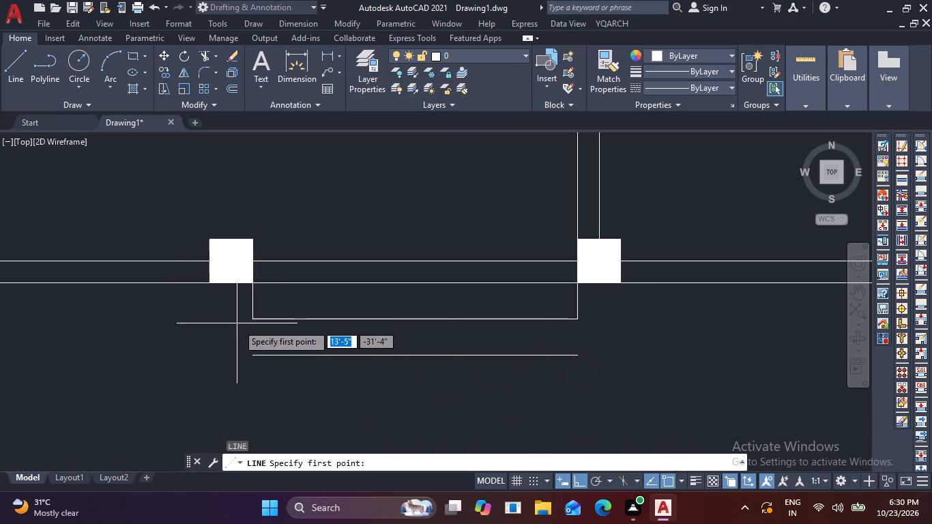
pyautogui.click(251, 321)
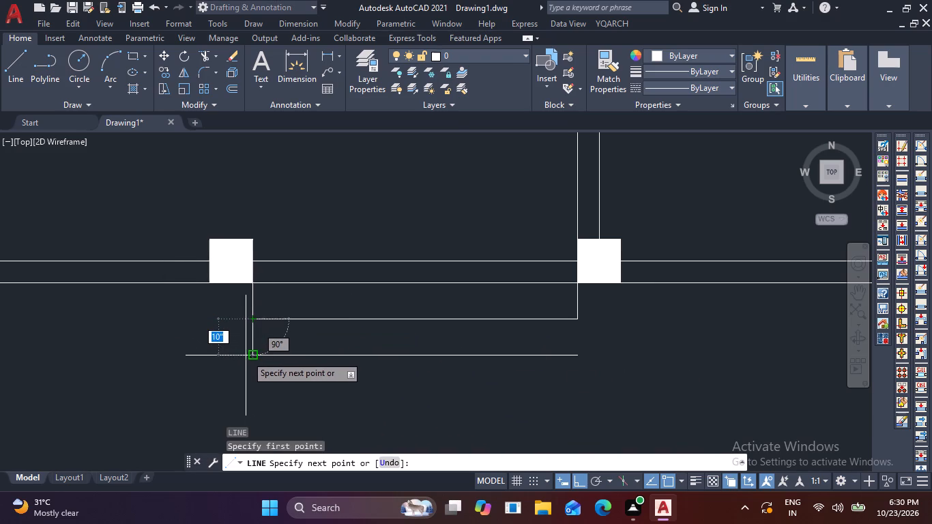
pyautogui.click(251, 354)
pyautogui.press('space')
pyautogui.press('space')
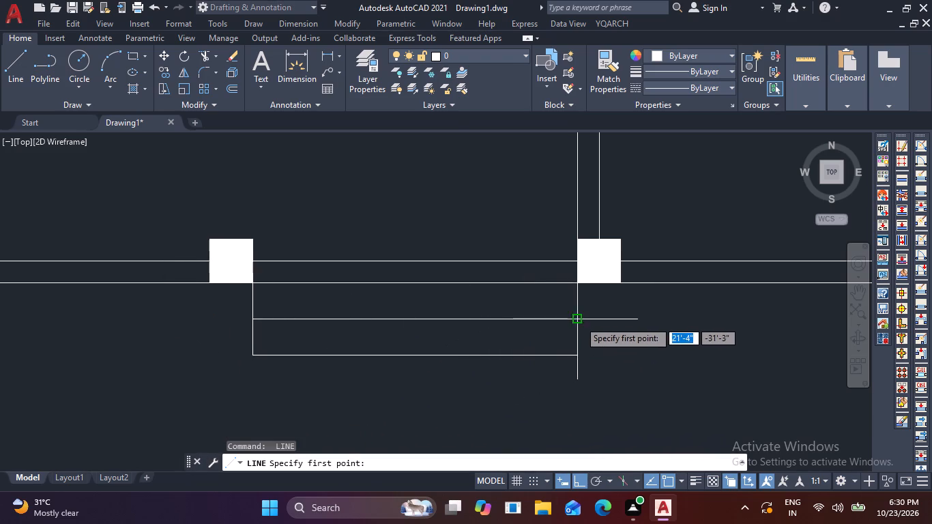
pyautogui.click(577, 319)
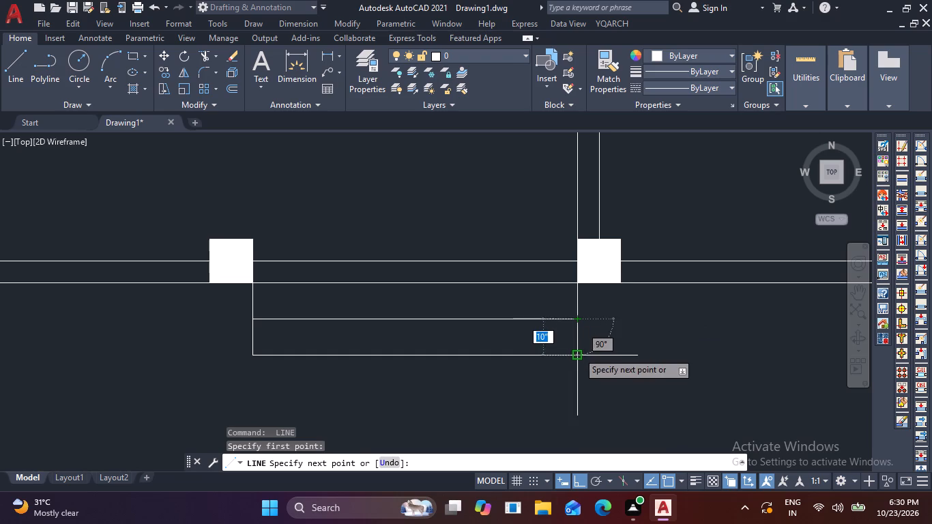
pyautogui.click(581, 354)
pyautogui.press('space')
# Trim away the bottom wall's inner line between its two middle columns, where the steps meet the wall.
pyautogui.scroll(-4, 574, 360)
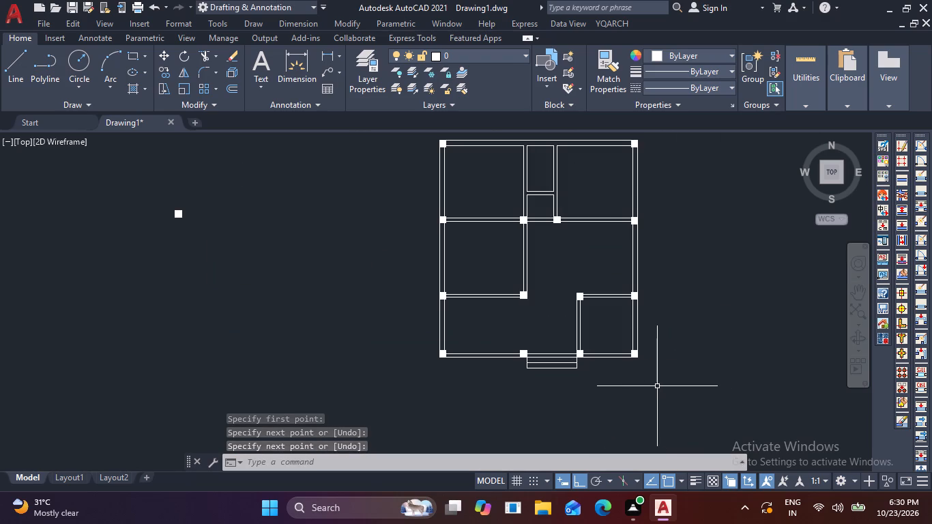
pyautogui.write('TR')
pyautogui.scroll(2, 591, 347)
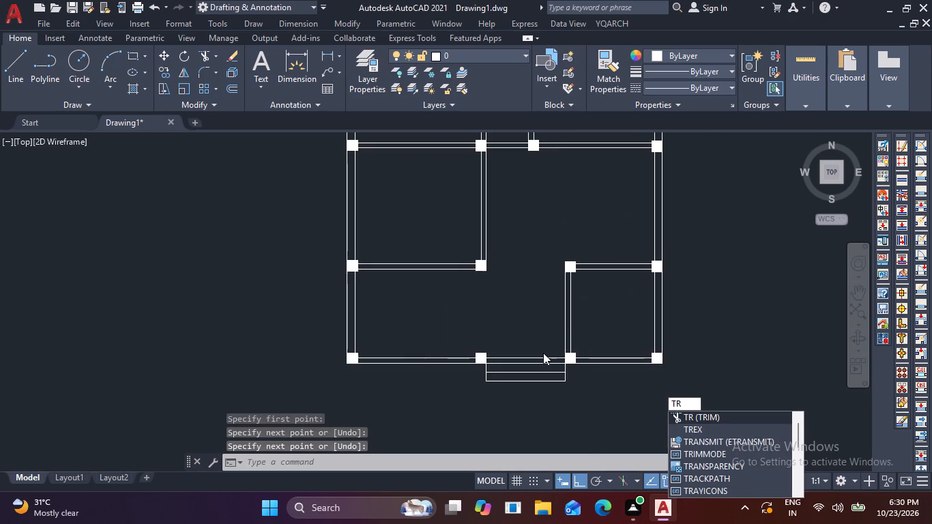
pyautogui.press('space')
pyautogui.click(512, 366)
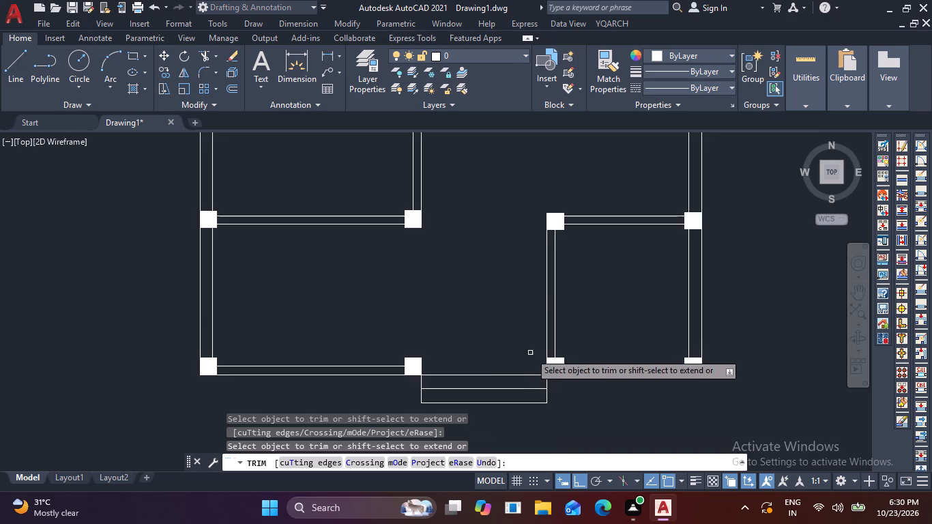
pyautogui.scroll(-4, 536, 347)
pyautogui.press('Escape')
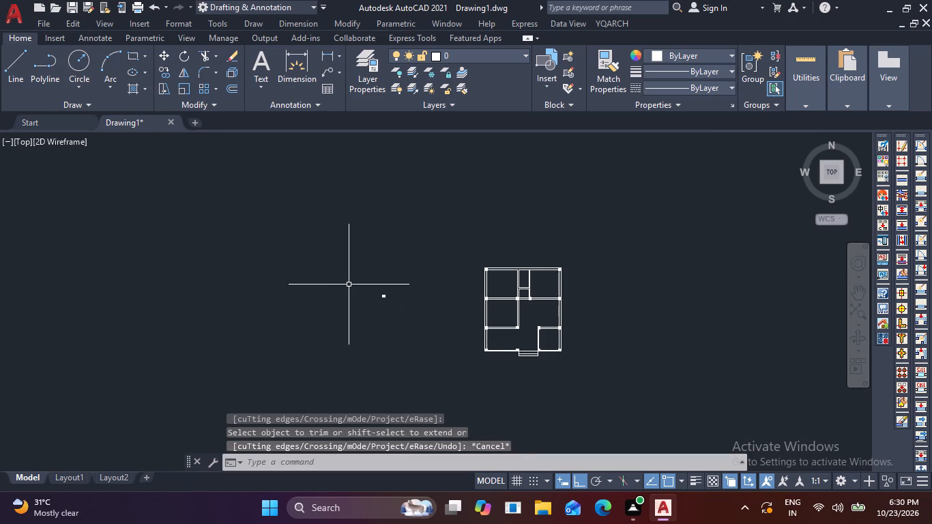
# Delete the loose filled column lying outside the floor plan.
pyautogui.moveTo(349, 285); pyautogui.dragTo(355, 289)
pyautogui.click(405, 330)
pyautogui.press('Delete')
# Draw a 6" line across the lower right room's left partition, partway below its upper column.
pyautogui.scroll(2, 562, 334)
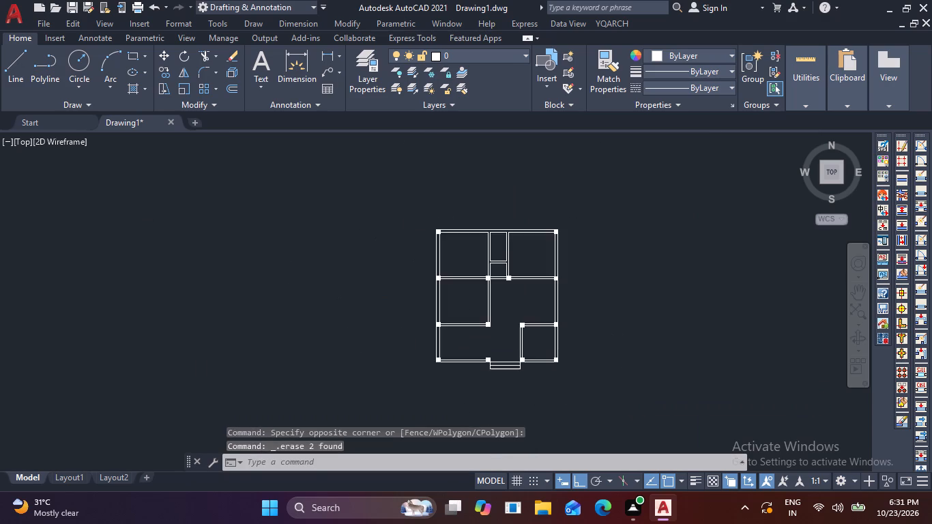
pyautogui.scroll(1, 569, 313)
pyautogui.moveTo(571, 299); pyautogui.dragTo(575, 327, button='middle')
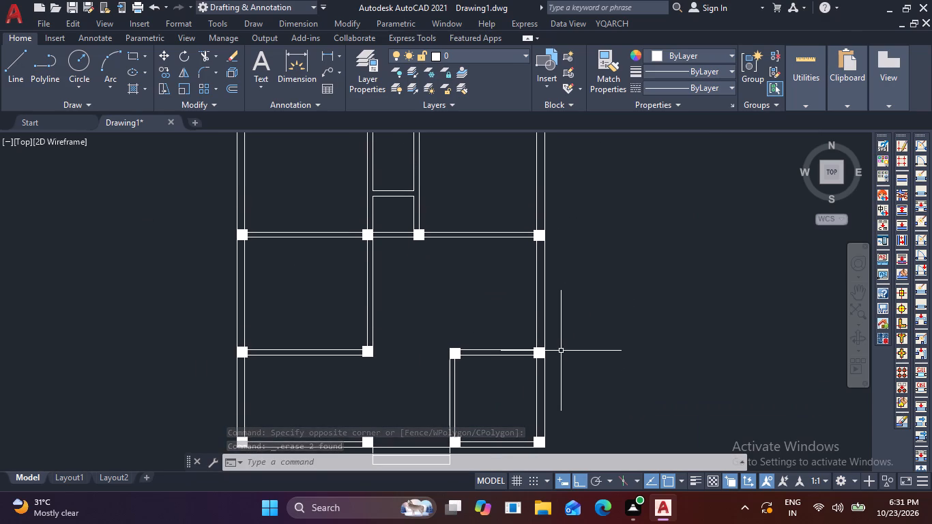
pyautogui.write('L')
pyautogui.press('space')
pyautogui.scroll(4, 465, 372)
pyautogui.scroll(-2, 434, 368)
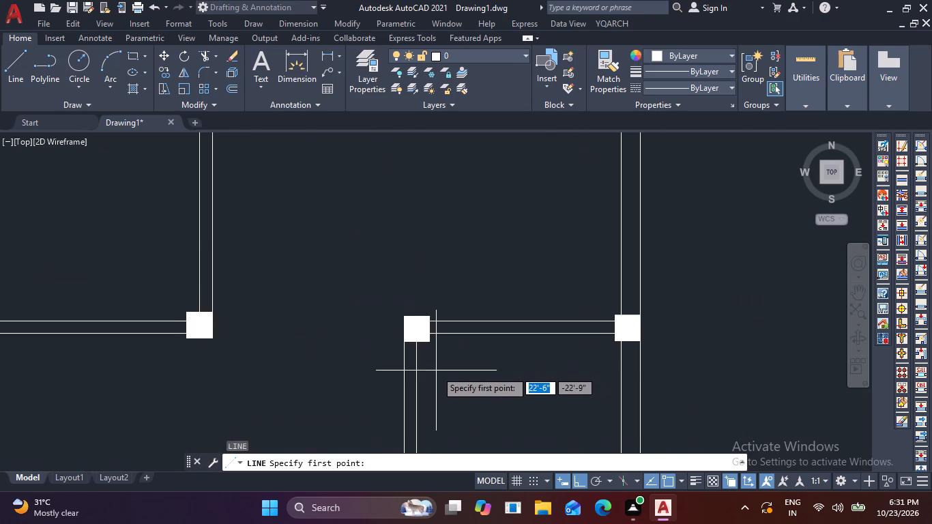
pyautogui.moveTo(444, 392); pyautogui.dragTo(461, 326, button='middle')
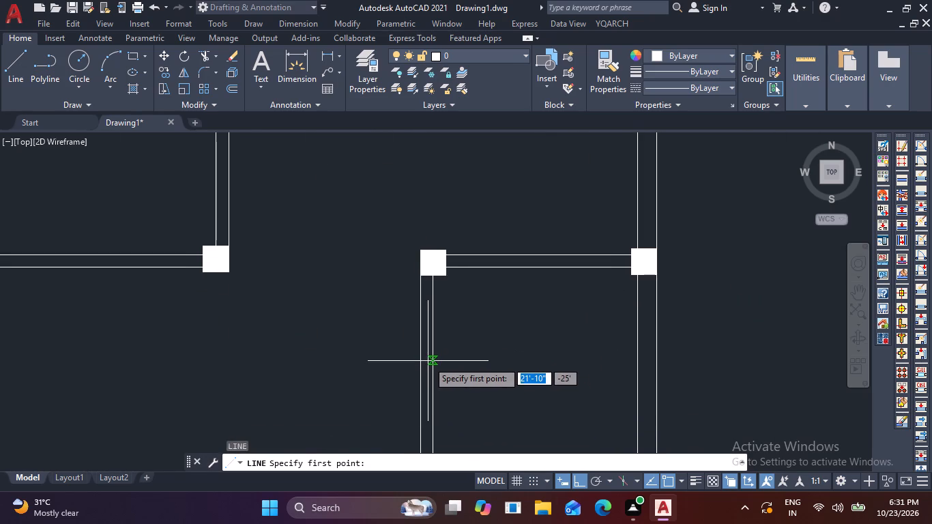
pyautogui.click(428, 361)
pyautogui.click(421, 361)
pyautogui.press('space')
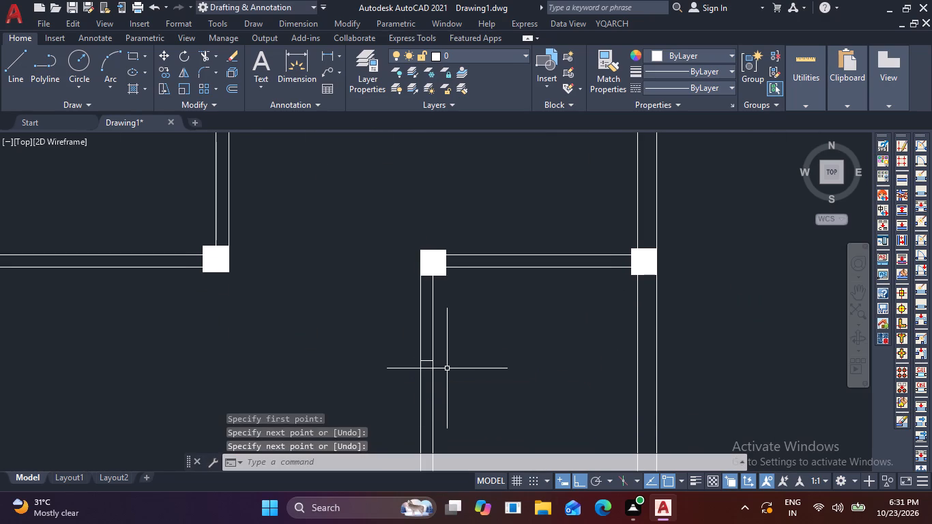
# Draw a 6" line across the middle left room's right partition, a short way below its upper column.
pyautogui.scroll(-2, 451, 369)
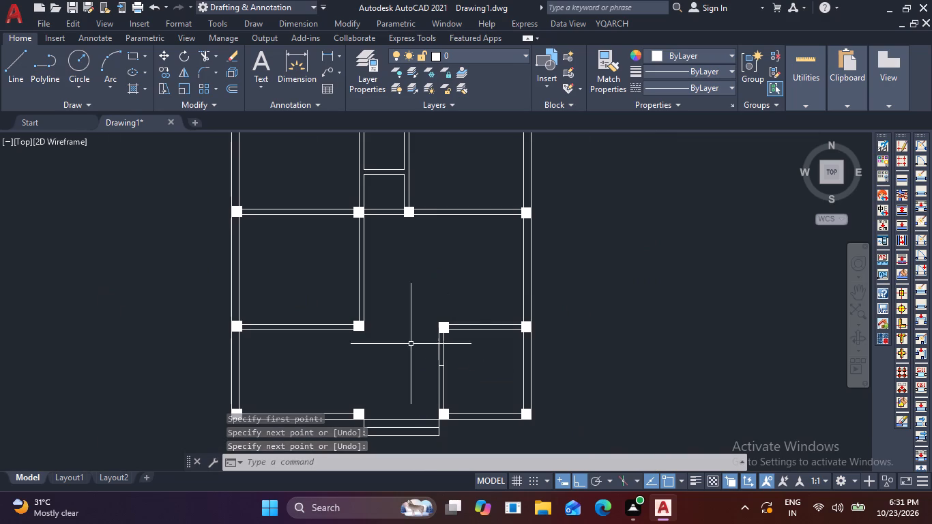
pyautogui.moveTo(435, 300); pyautogui.dragTo(448, 400, button='middle')
pyautogui.scroll(2, 399, 340)
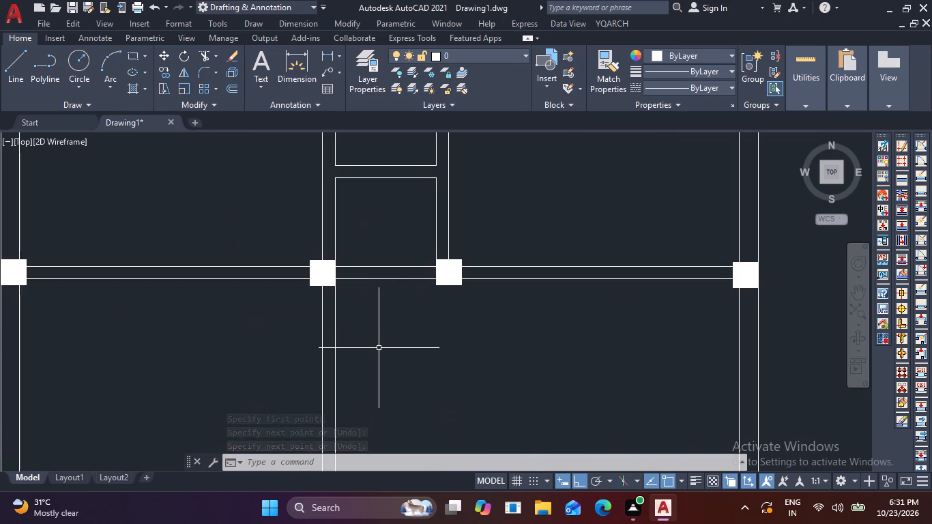
pyautogui.scroll(-1, 378, 349)
pyautogui.moveTo(383, 356); pyautogui.dragTo(400, 321, button='middle')
pyautogui.press('space')
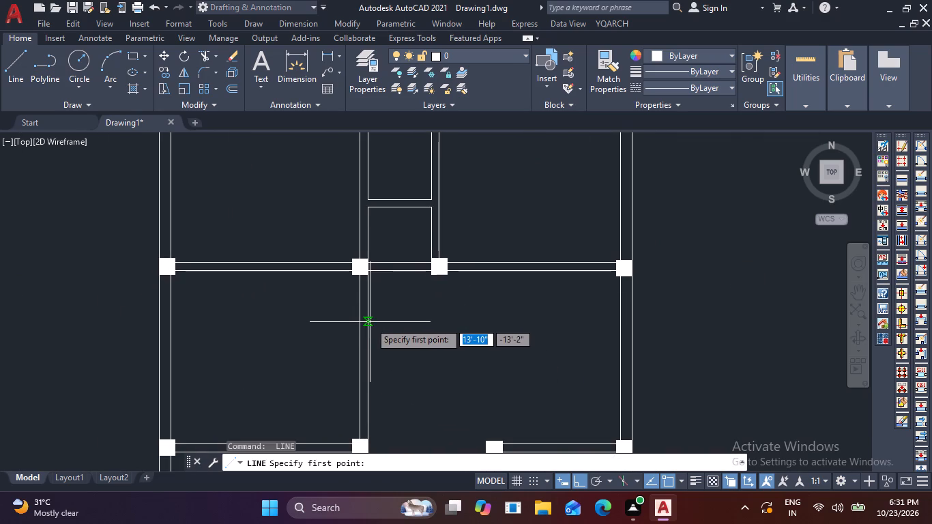
pyautogui.click(370, 322)
pyautogui.click(356, 321)
pyautogui.press('space')
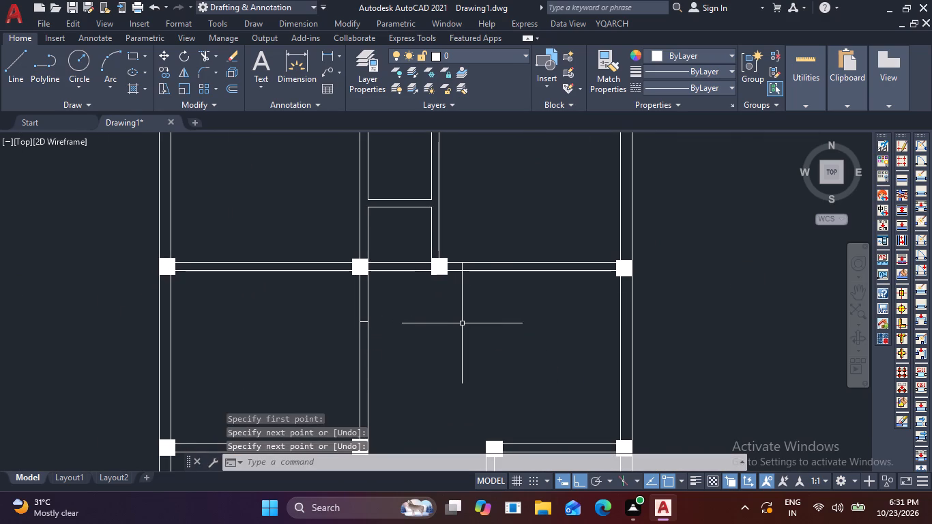
# Draw a 6" line across each side partition of the small lower central room, just below its top partition and level with each other.
pyautogui.moveTo(463, 323); pyautogui.dragTo(461, 387, button='middle')
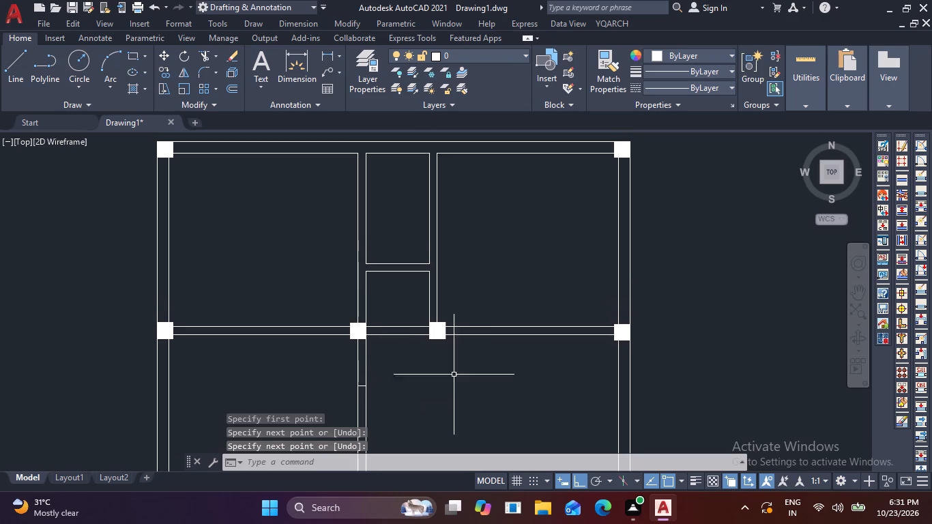
pyautogui.scroll(1, 431, 329)
pyautogui.press('space')
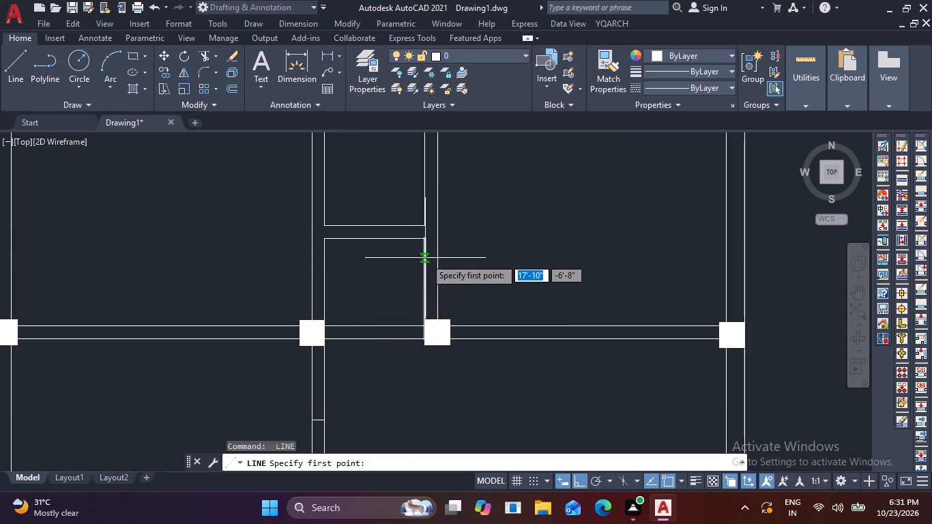
pyautogui.click(425, 258)
pyautogui.click(438, 257)
pyautogui.press('space')
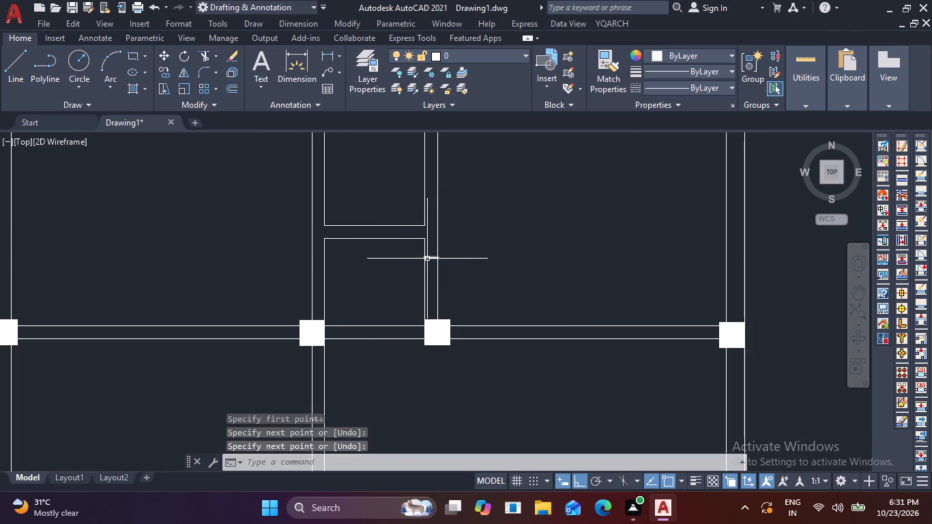
pyautogui.press('space')
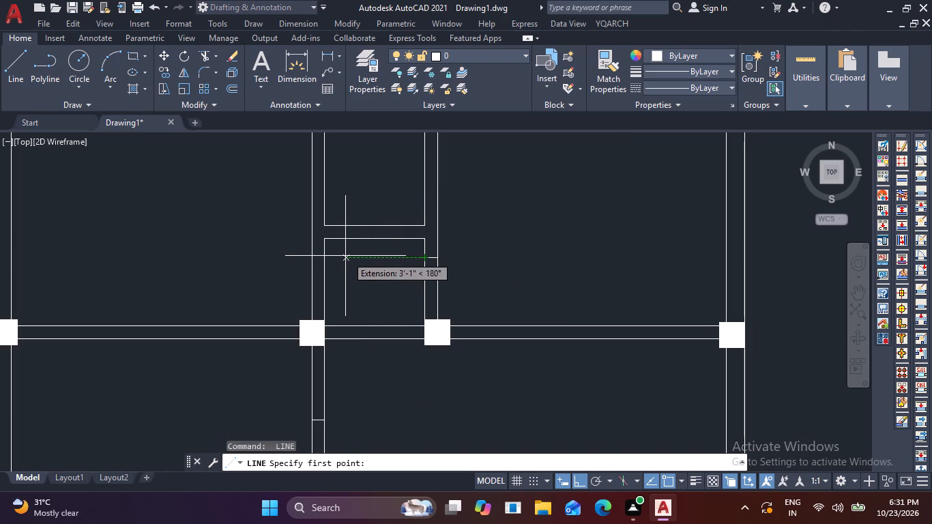
pyautogui.click(327, 256)
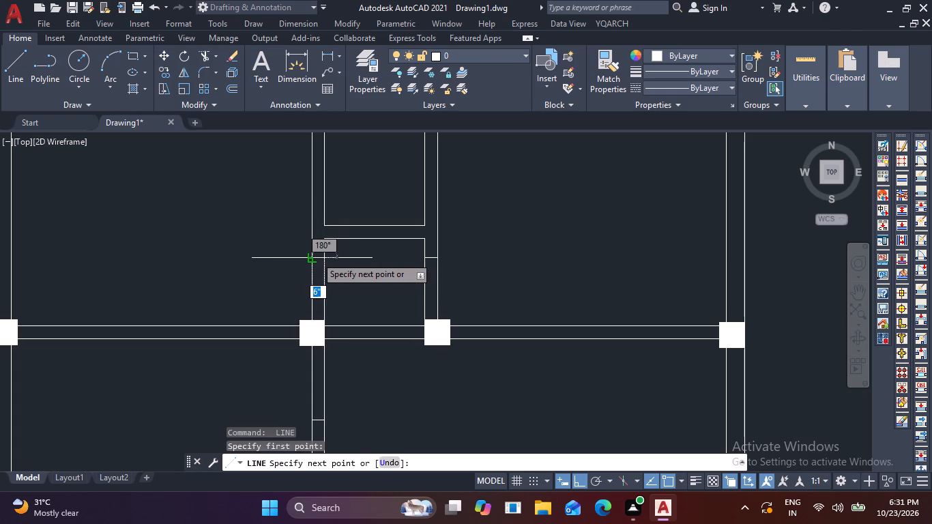
pyautogui.click(316, 257)
pyautogui.press('space')
# Trim both side partitions of the small lower central room between their cross lines and the columns below.
pyautogui.press('t')
pyautogui.press('r')
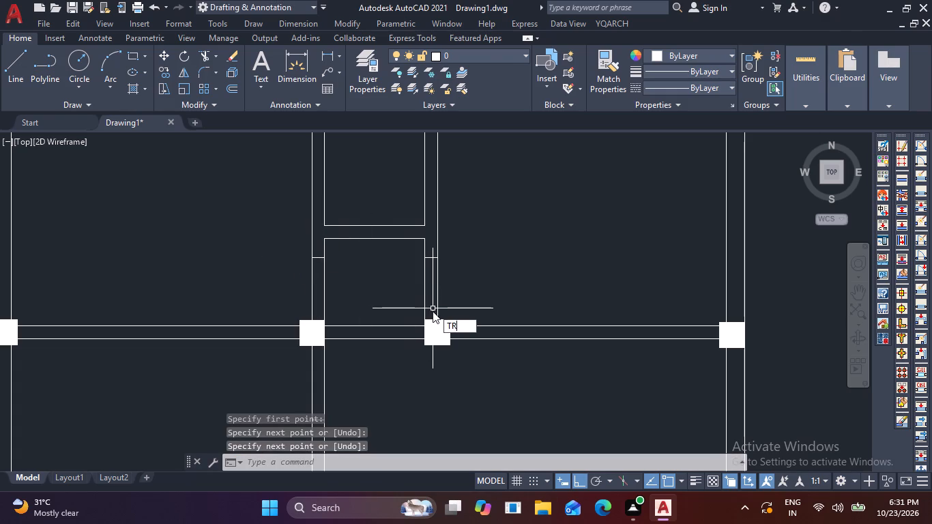
pyautogui.press('space')
pyautogui.click(398, 287)
pyautogui.click(474, 280)
pyautogui.click(340, 301)
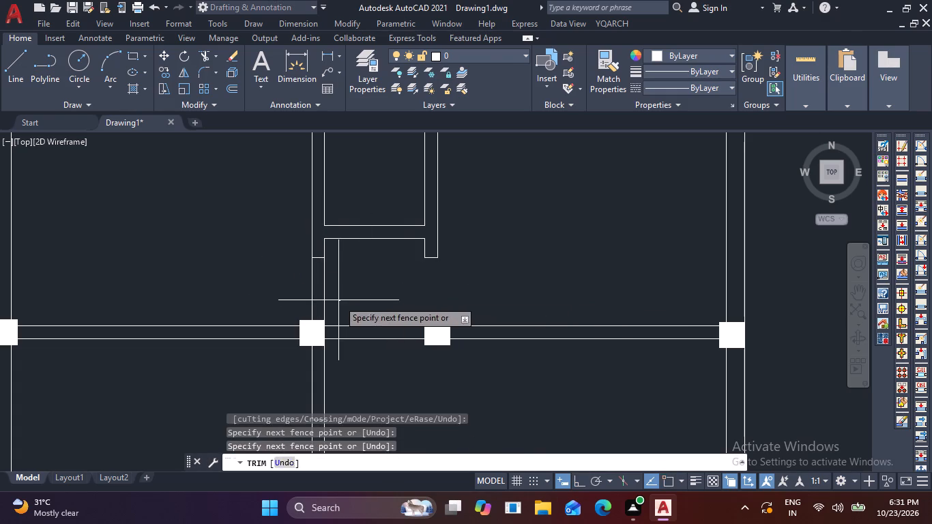
pyautogui.click(282, 287)
# Trim the middle left room's right partition between its upper column and the cross line to open a doorway.
pyautogui.scroll(-1, 306, 287)
pyautogui.moveTo(330, 343); pyautogui.dragTo(374, 282, button='middle')
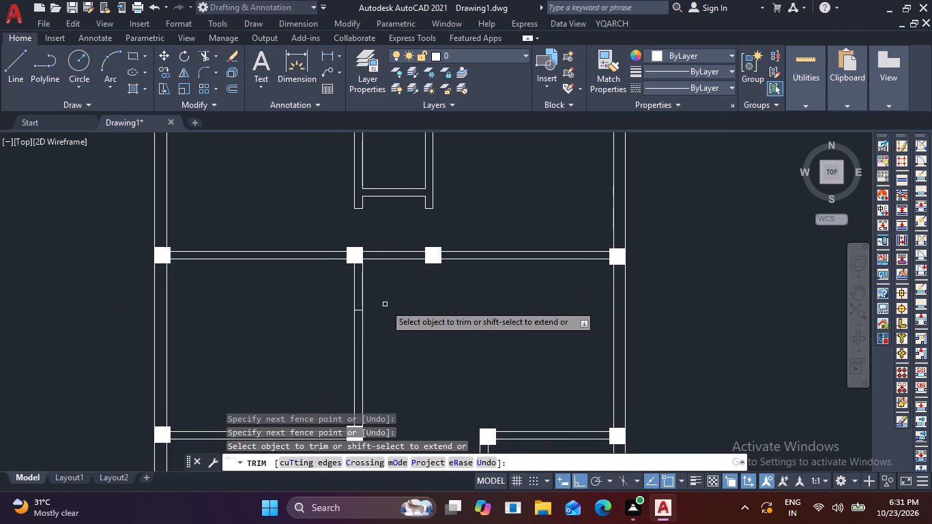
pyautogui.click(385, 291)
pyautogui.click(330, 284)
# Trim the lower right room's left partition between its upper column and the cross line to open a doorway.
pyautogui.scroll(-1, 401, 315)
pyautogui.moveTo(425, 340); pyautogui.dragTo(441, 245, button='middle')
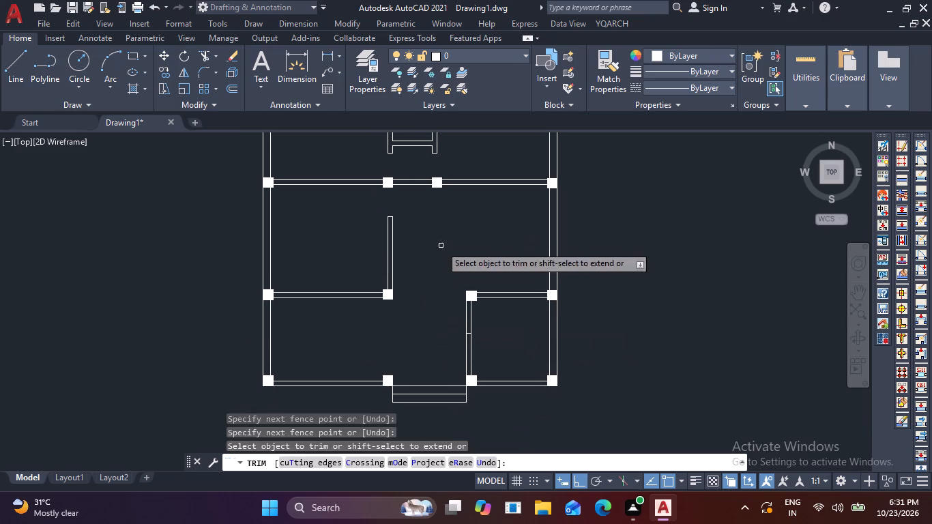
pyautogui.click(486, 317)
pyautogui.click(441, 315)
pyautogui.scroll(-1, 441, 311)
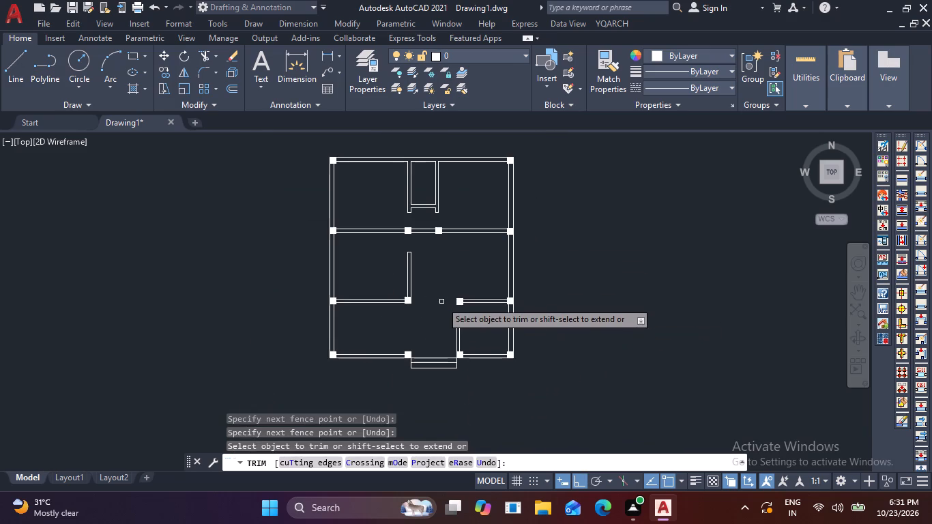
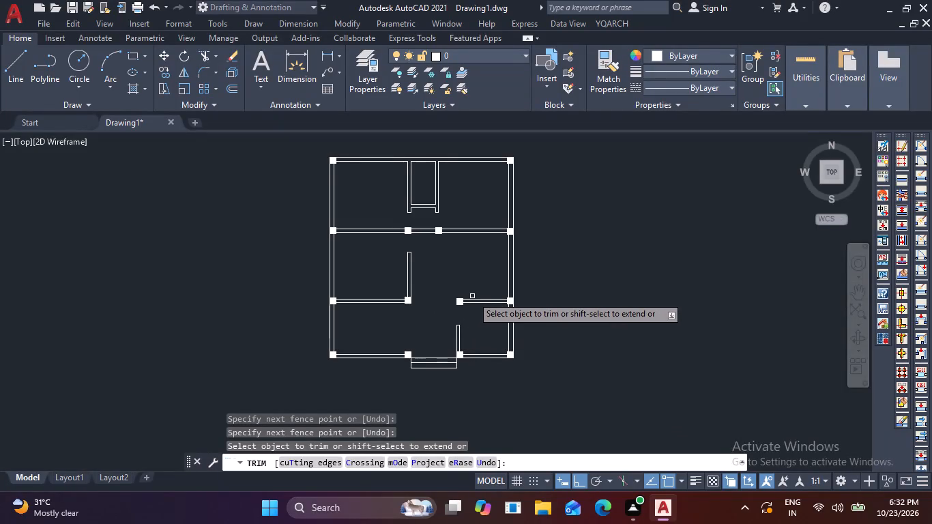
# Trim both partition lines between the two central columns below the small upper room.
pyautogui.press('Escape')
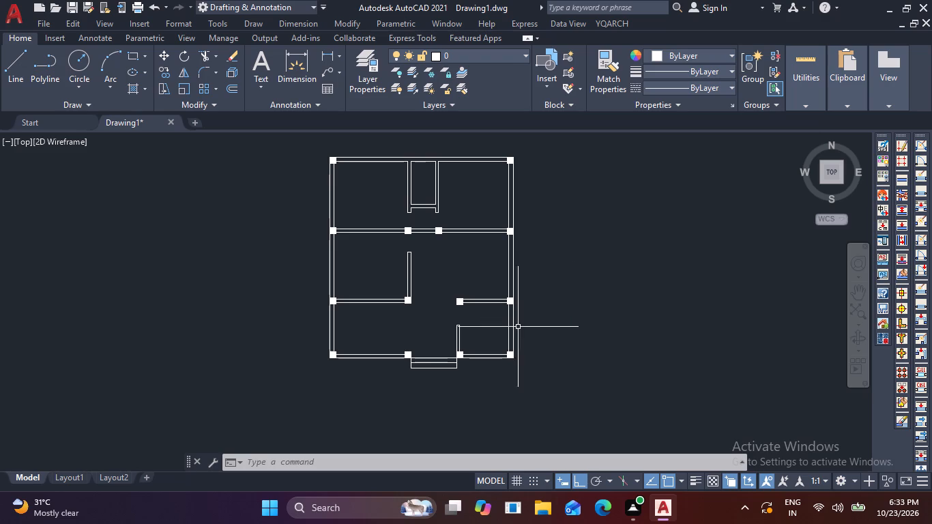
pyautogui.press('Escape')
pyautogui.press('Escape')
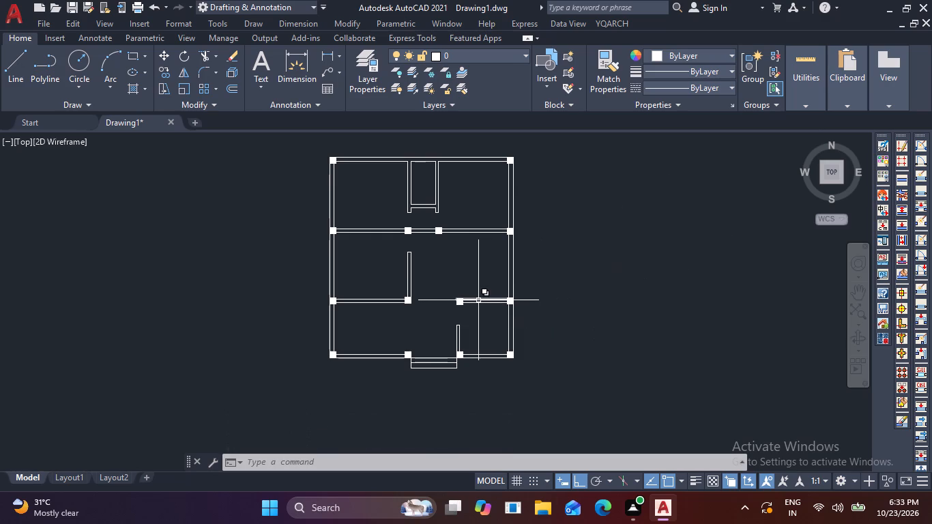
pyautogui.scroll(2, 408, 264)
pyautogui.moveTo(499, 227); pyautogui.dragTo(490, 266, button='middle')
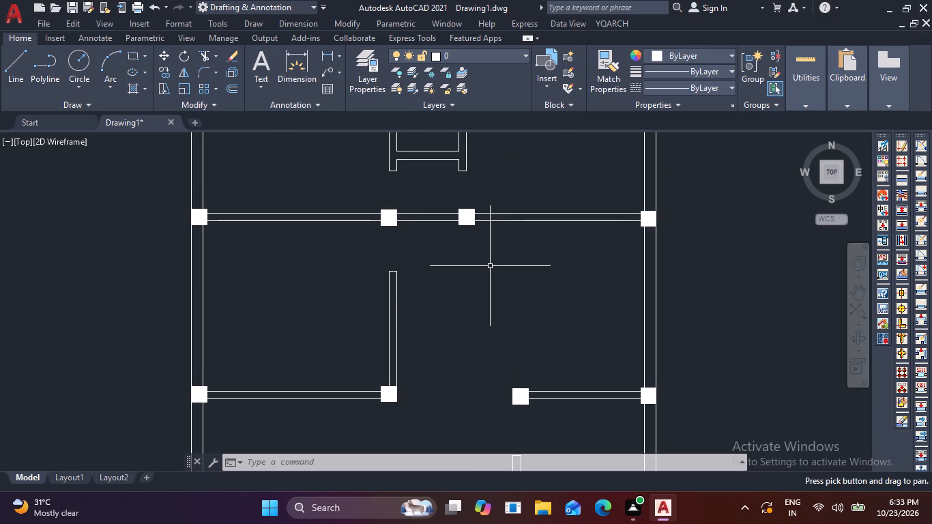
pyautogui.write('TR')
pyautogui.press('space')
pyautogui.moveTo(424, 196); pyautogui.dragTo(425, 207)
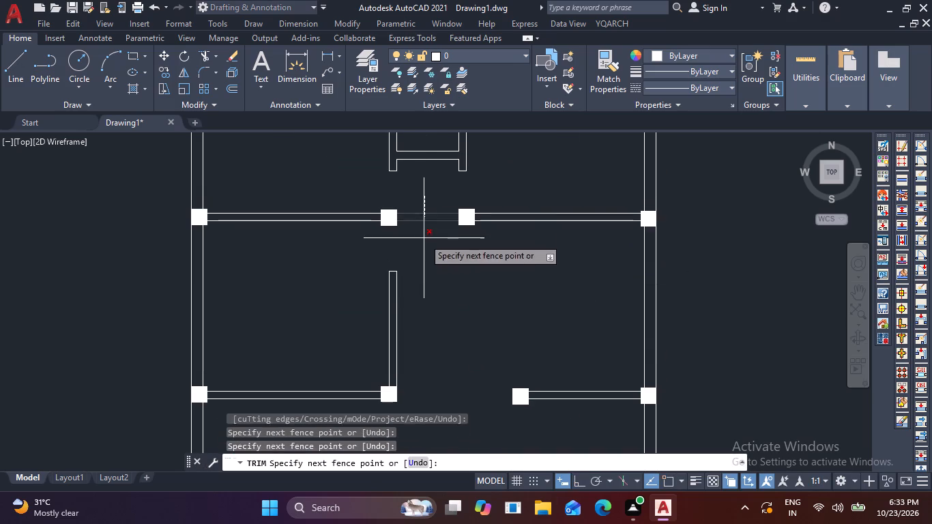
pyautogui.click(424, 239)
pyautogui.press('Escape')
pyautogui.press('Escape')
# Draw two parallel 4' lines between the two central columns, in line with the partition faces on either side.
pyautogui.press('l')
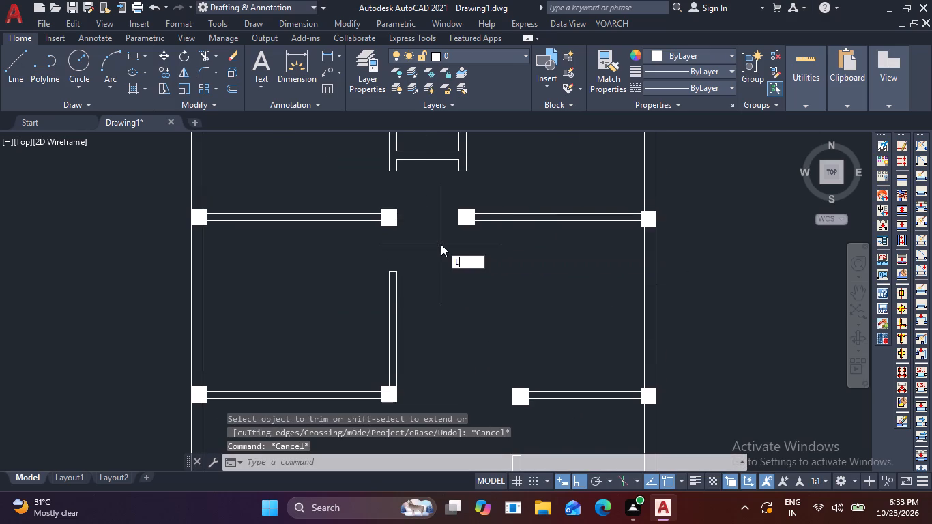
pyautogui.press('space')
pyautogui.scroll(2, 408, 207)
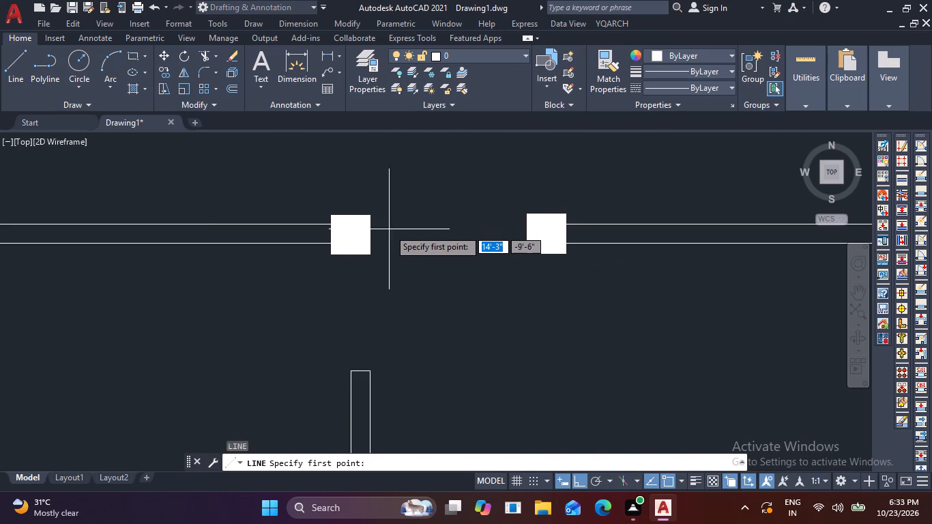
pyautogui.click(373, 223)
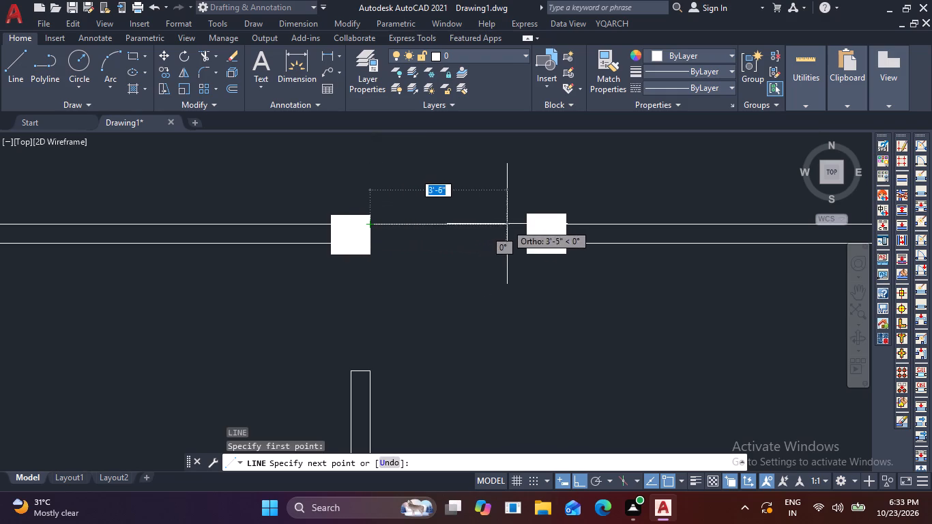
pyautogui.click(525, 222)
pyautogui.press('space')
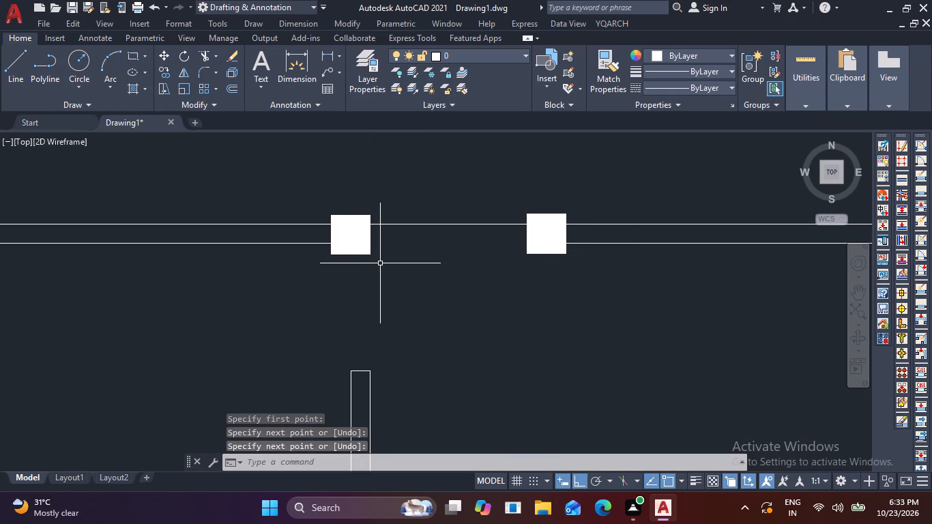
pyautogui.press('space')
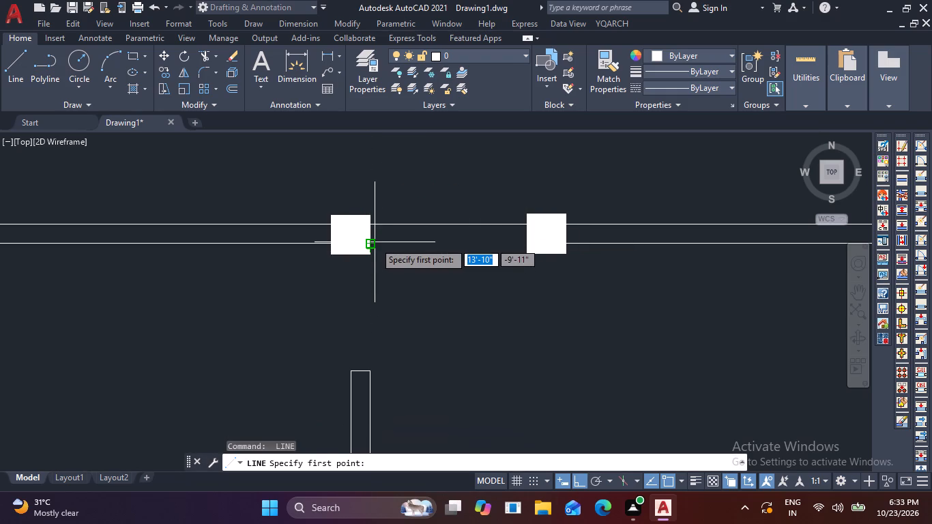
pyautogui.click(375, 242)
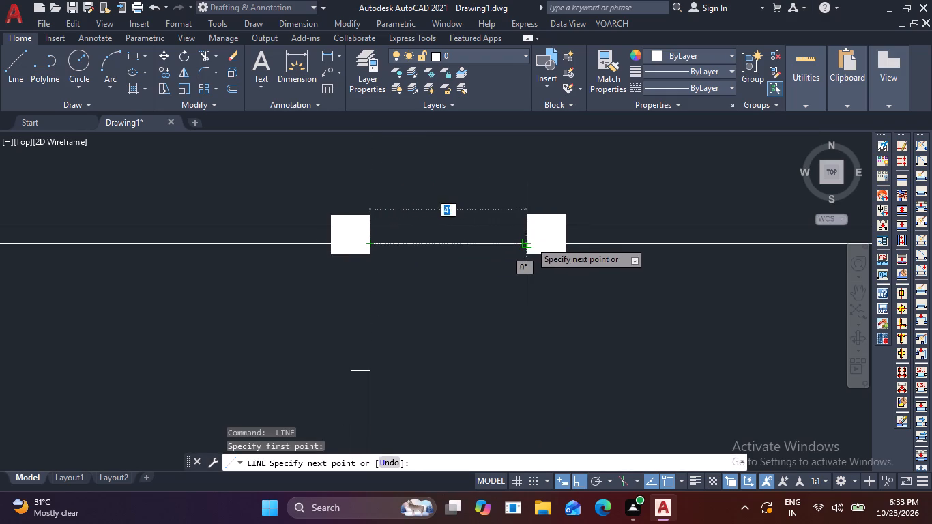
pyautogui.click(530, 242)
pyautogui.press('space')
pyautogui.click(491, 266)
pyautogui.click(495, 264)
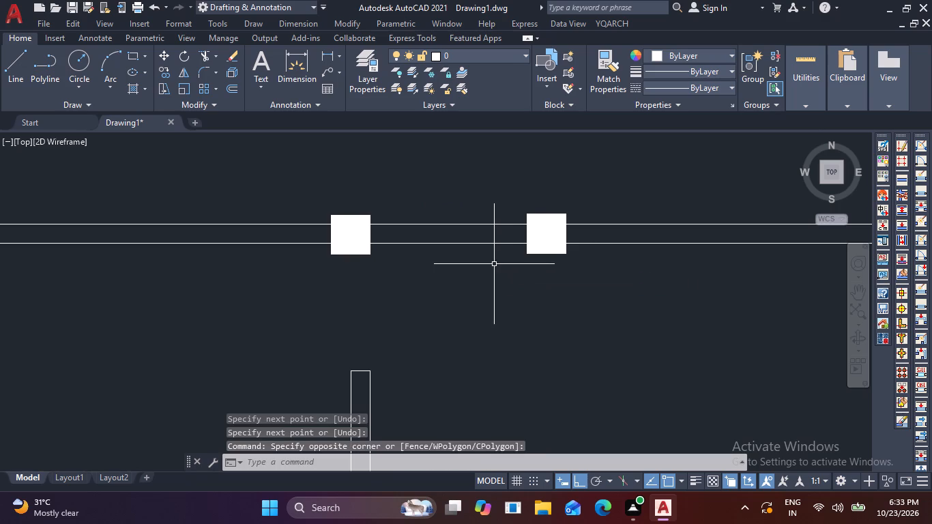
# Load the ACAD_ISO02W100 ISO dash linetype into the drawing.
pyautogui.click(733, 93)
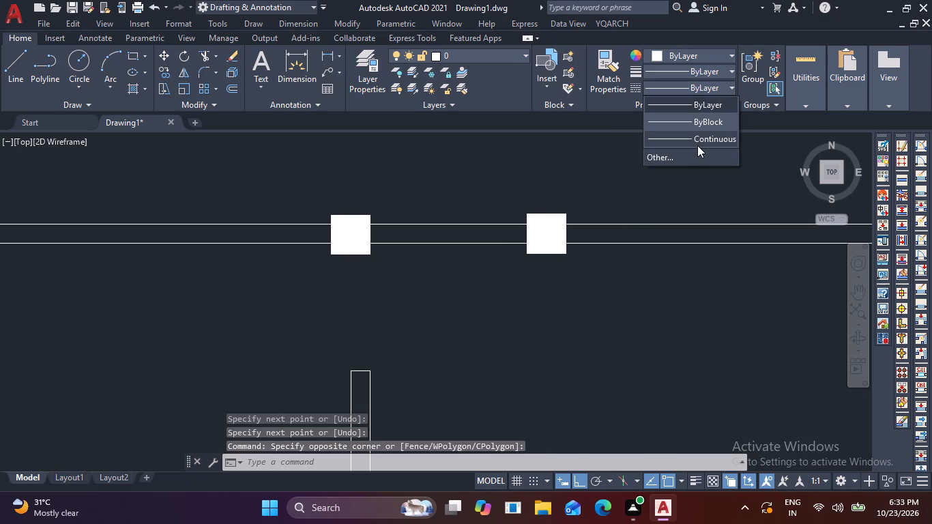
pyautogui.click(697, 148)
pyautogui.click(695, 158)
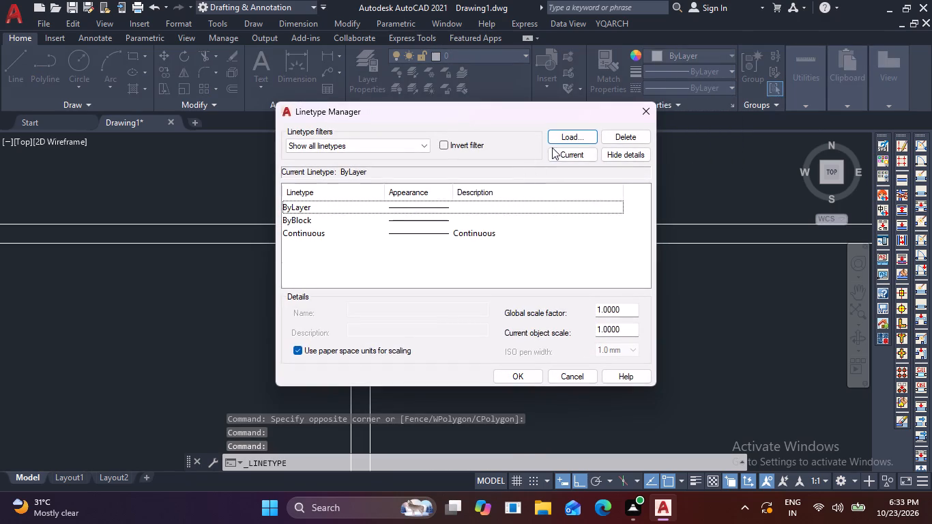
pyautogui.click(567, 138)
pyautogui.click(385, 229)
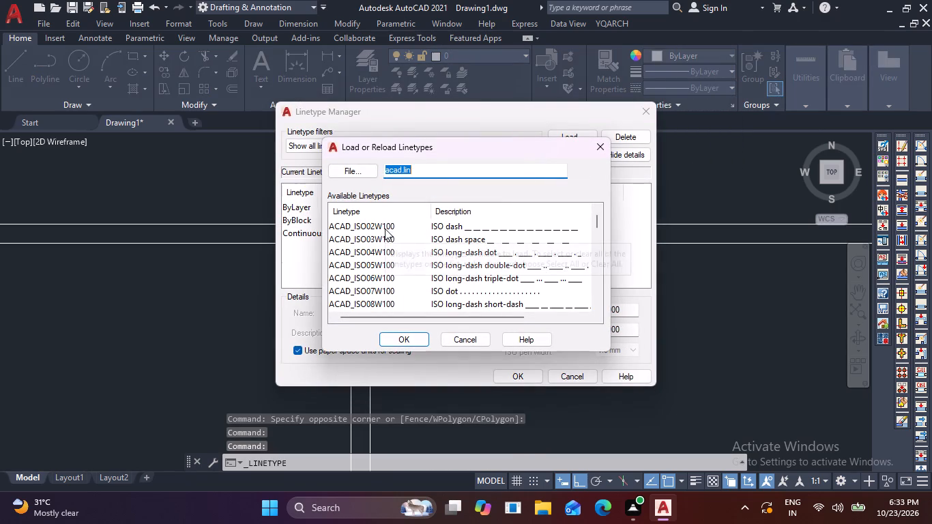
pyautogui.click(407, 340)
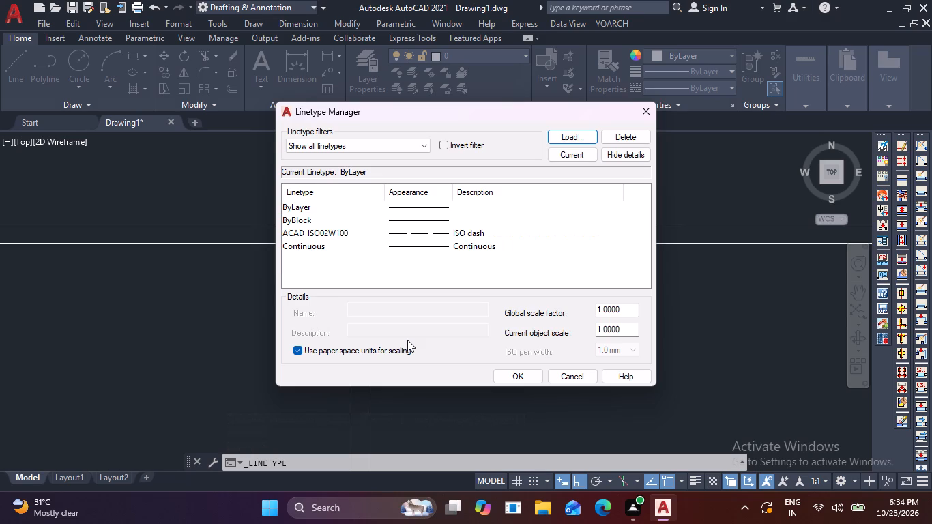
pyautogui.click(517, 381)
# Apply the ACAD_ISO02W100 linetype to the two lines between the central columns.
pyautogui.moveTo(481, 305); pyautogui.dragTo(473, 282)
pyautogui.click(409, 179)
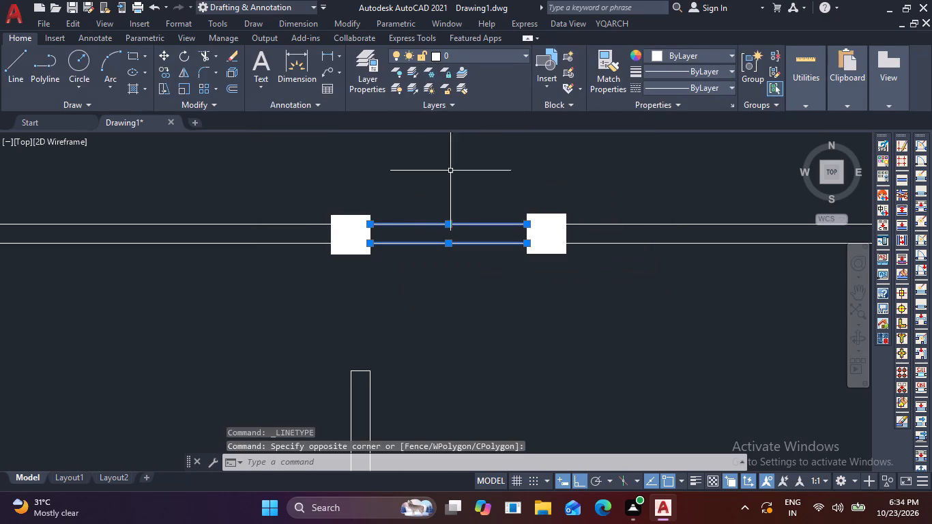
pyautogui.click(733, 83)
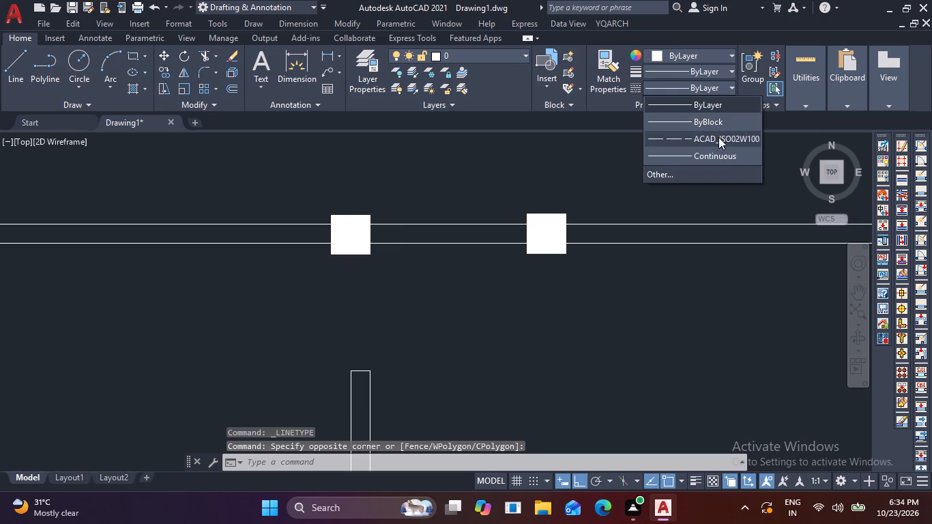
pyautogui.click(718, 137)
pyautogui.press('Escape')
pyautogui.scroll(-4, 559, 249)
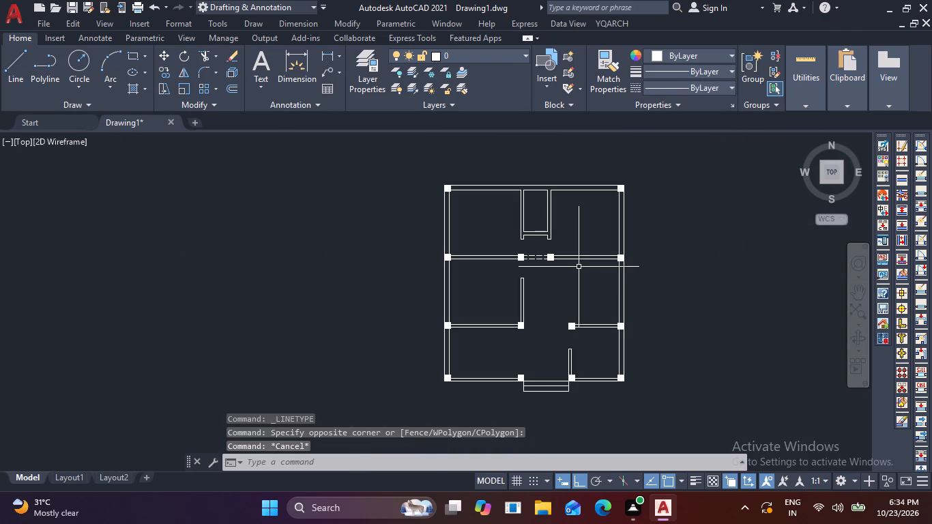
pyautogui.press('Escape')
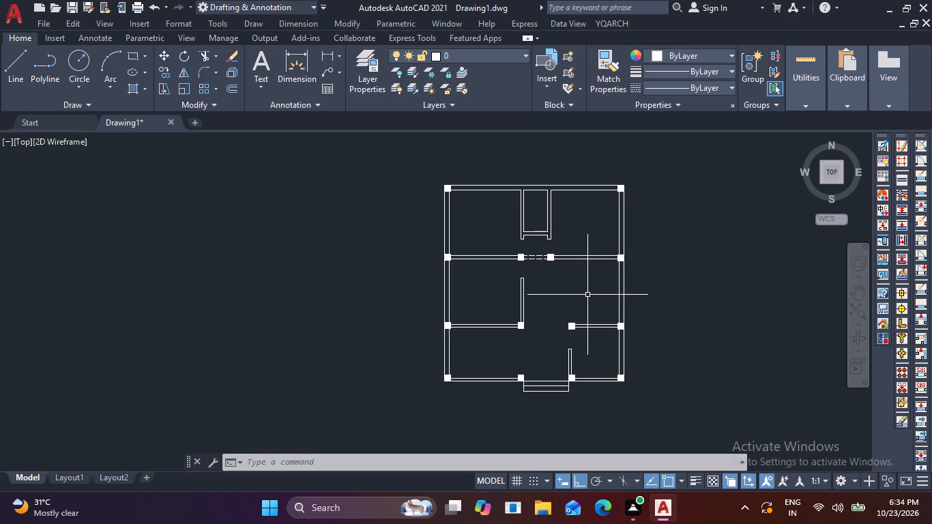
# Insert the recent double bed block A$C400A1C0B in the empty space left of the floor plan.
pyautogui.write('I')
pyautogui.press('space')
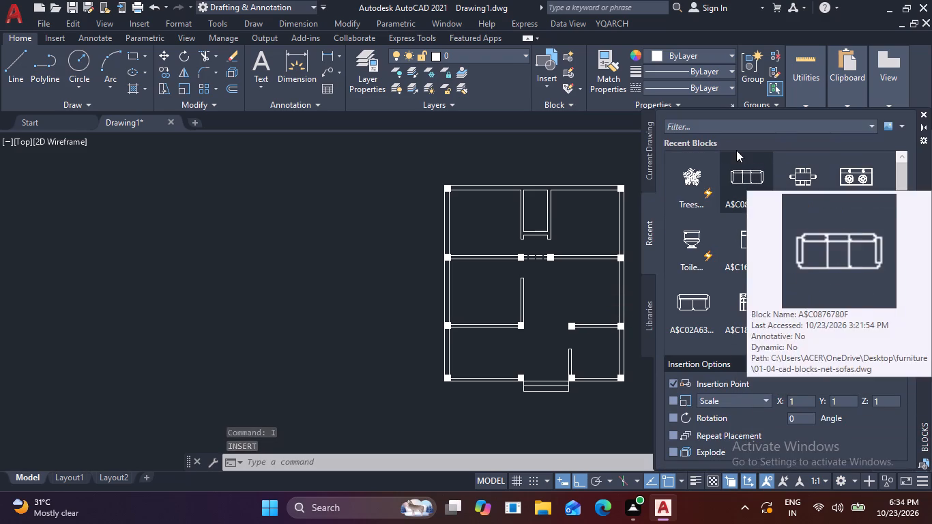
pyautogui.scroll(-3, 778, 203)
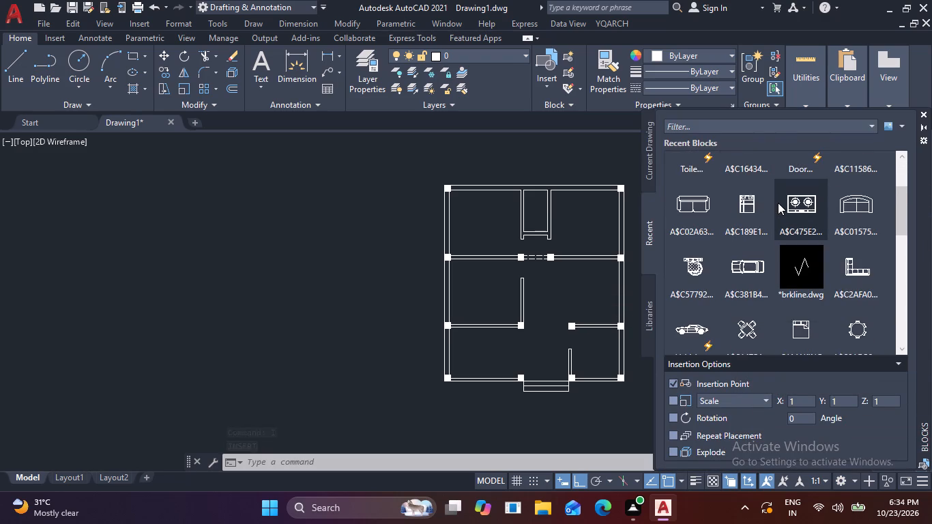
pyautogui.scroll(-2, 778, 203)
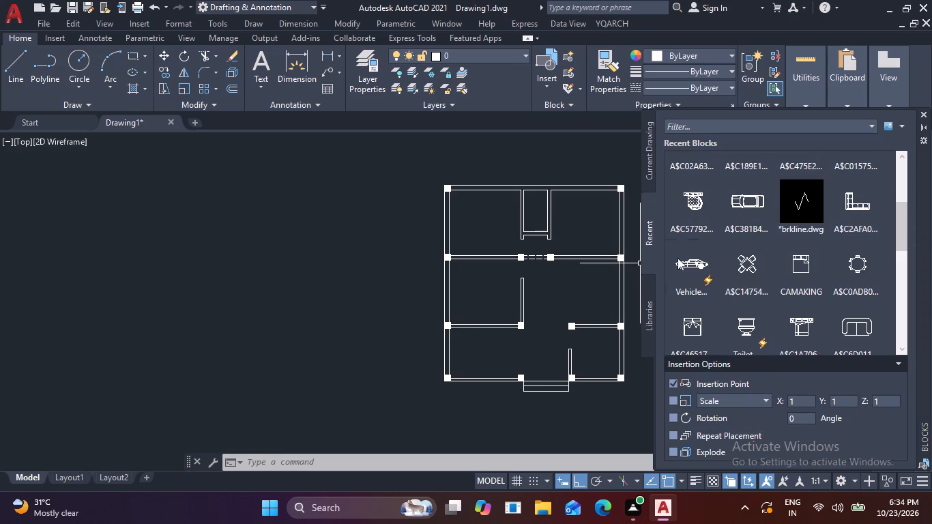
pyautogui.scroll(-3, 756, 247)
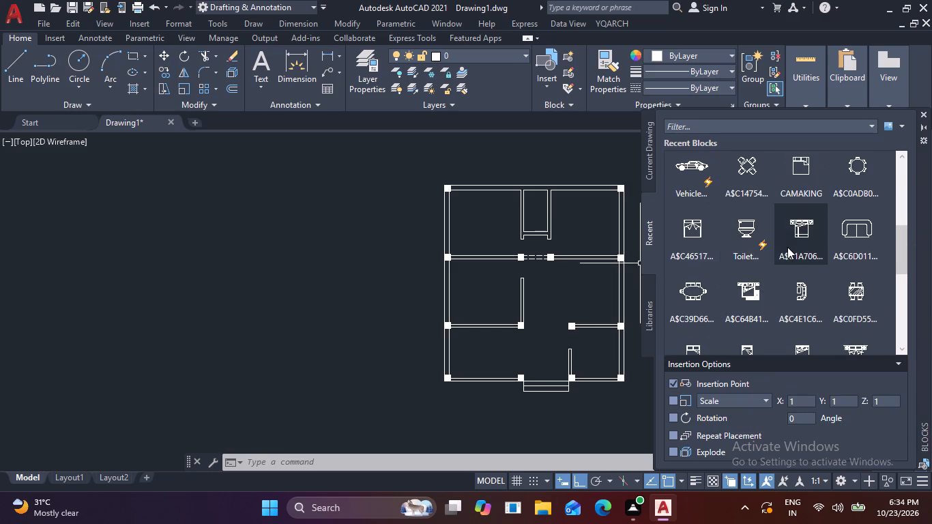
pyautogui.scroll(-2, 787, 247)
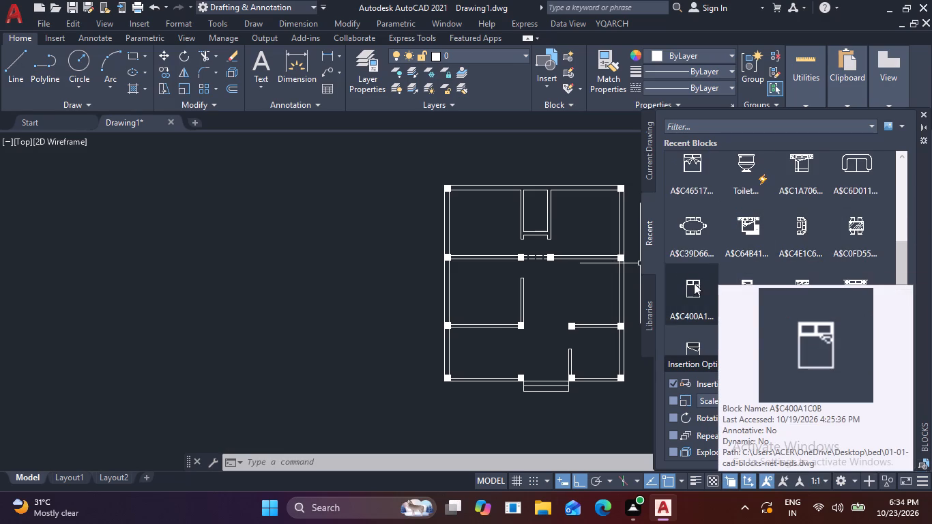
pyautogui.moveTo(694, 283); pyautogui.dragTo(362, 270)
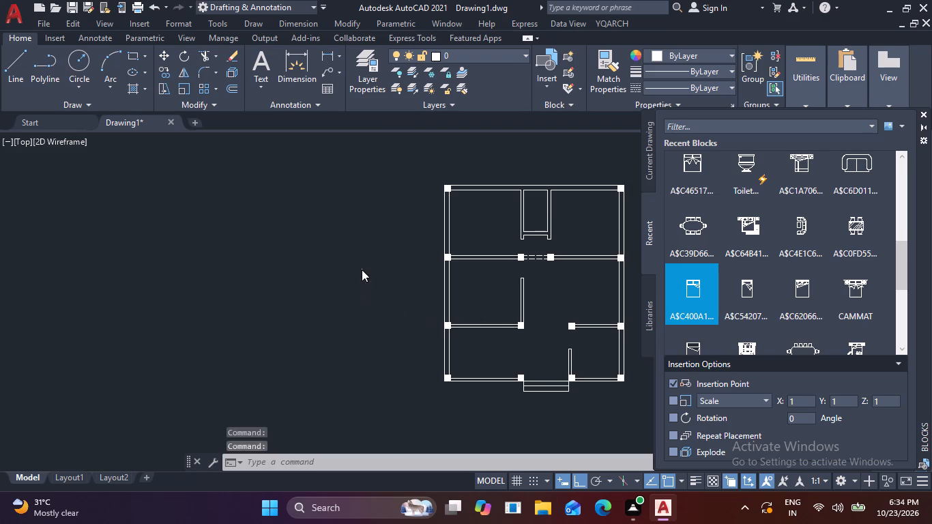
# Scale up the inserted bed block freehand from its lower left corner to suit the rooms.
pyautogui.click(373, 279)
pyautogui.click(327, 248)
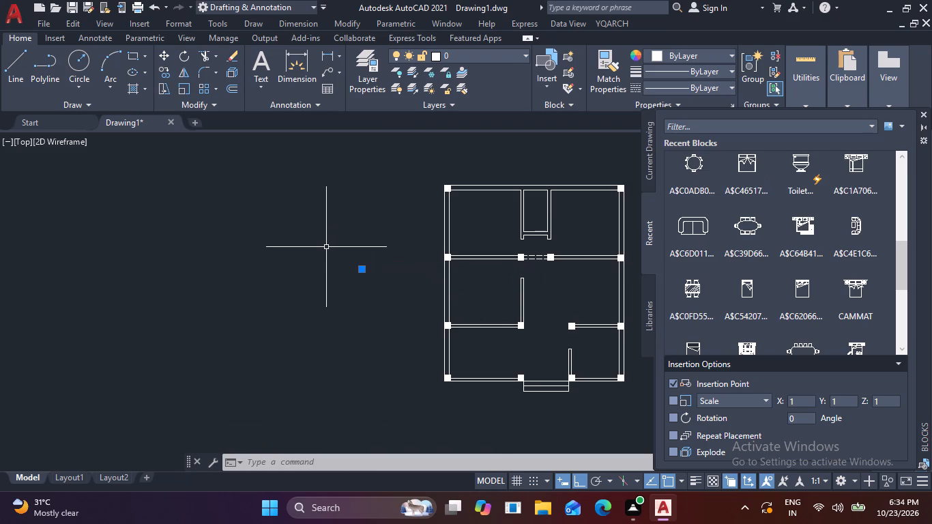
pyautogui.write('SC')
pyautogui.press('space')
pyautogui.scroll(1, 341, 250)
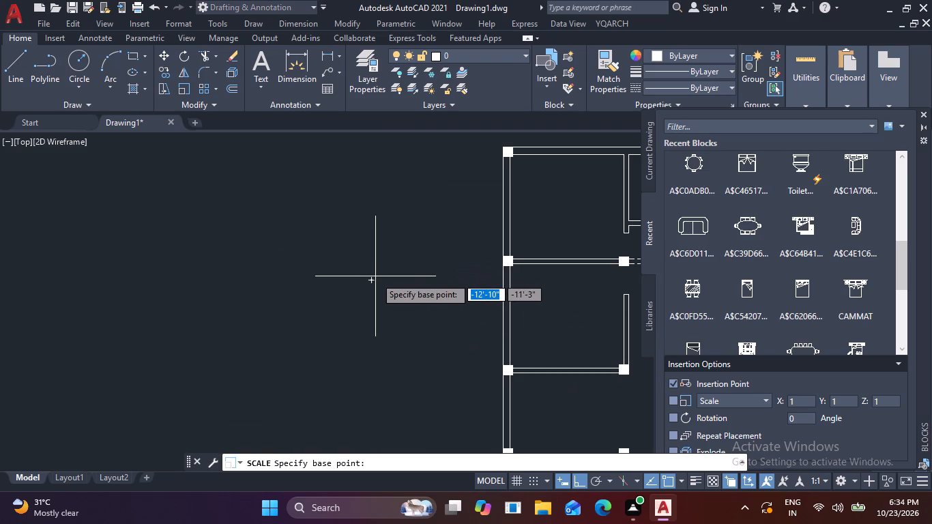
pyautogui.click(369, 281)
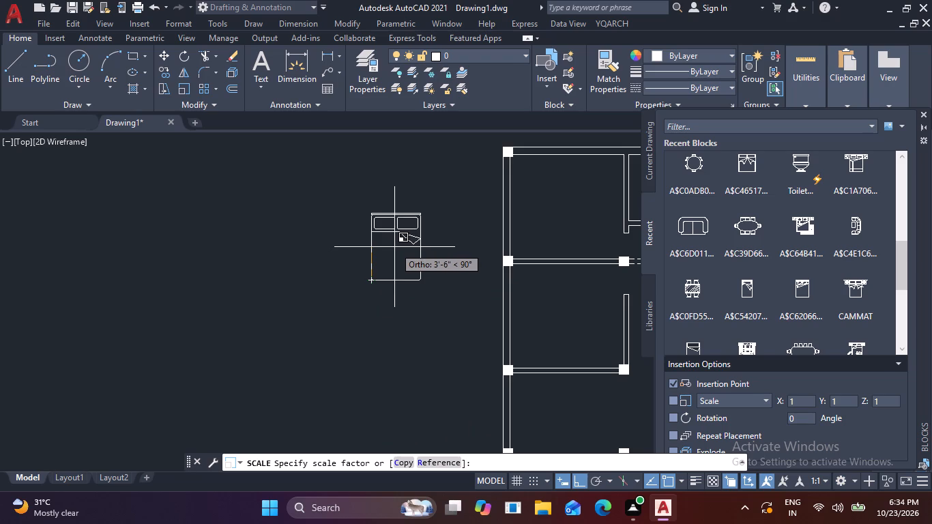
pyautogui.click(383, 259)
# Copy the bed from its headboard midpoint into the top left room, with the headboard against the top wall.
pyautogui.moveTo(405, 291); pyautogui.dragTo(399, 286)
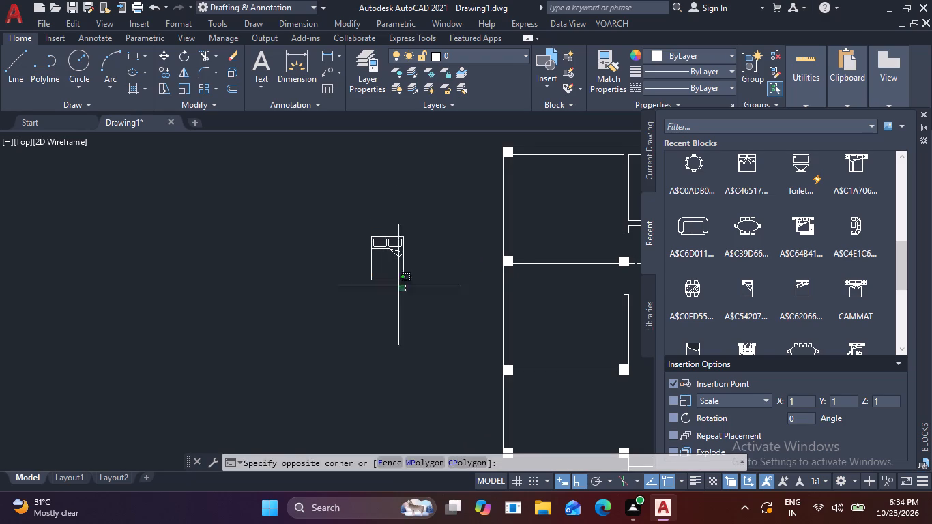
pyautogui.click(361, 267)
pyautogui.write('CO')
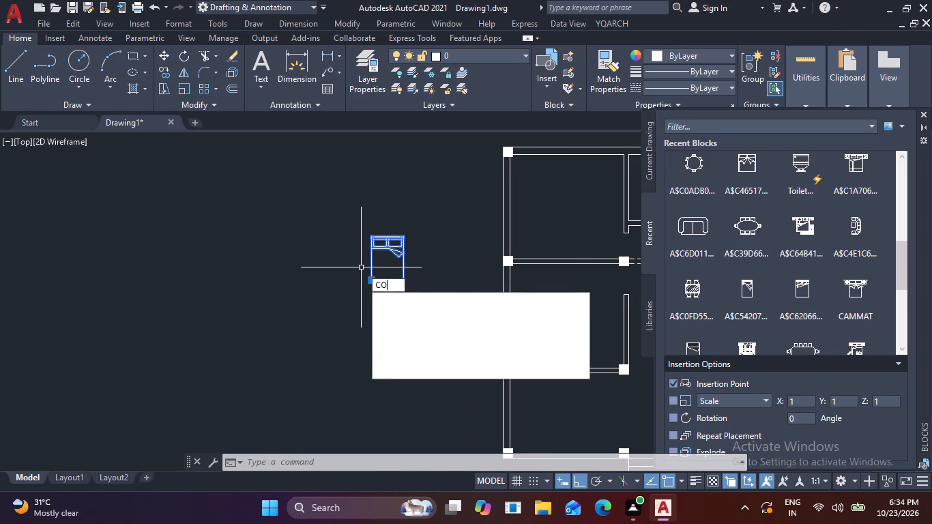
pyautogui.press('space')
pyautogui.scroll(3, 381, 238)
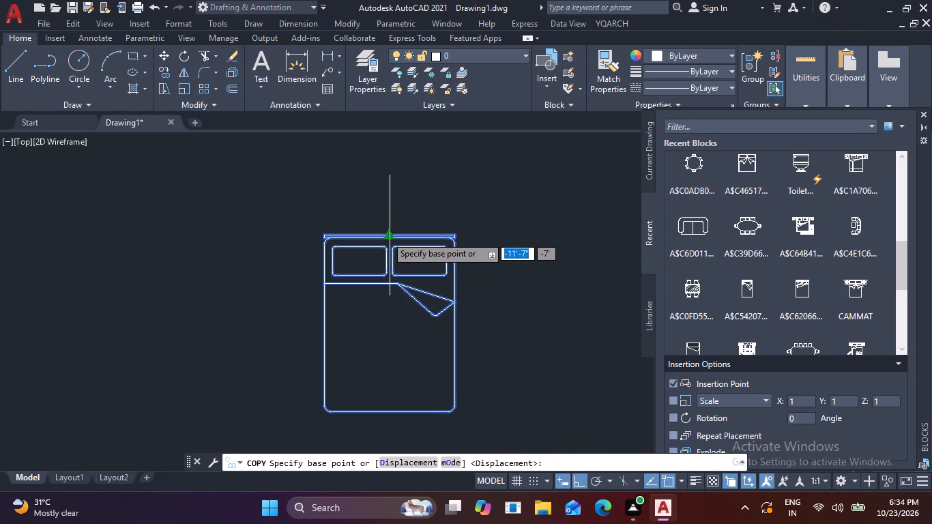
pyautogui.click(386, 236)
pyautogui.scroll(-2, 441, 202)
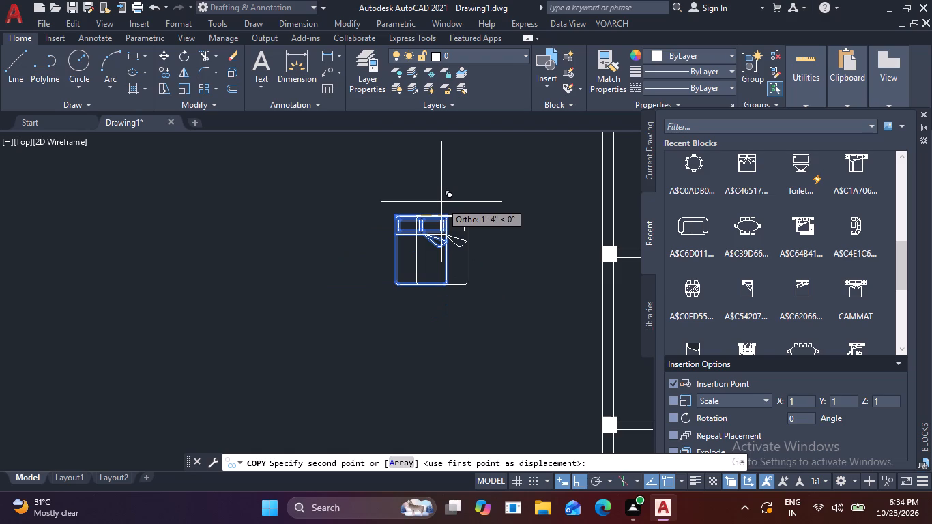
pyautogui.press('F8')
pyautogui.scroll(-1, 441, 202)
pyautogui.moveTo(441, 202); pyautogui.dragTo(266, 315, button='middle')
pyautogui.scroll(2, 412, 261)
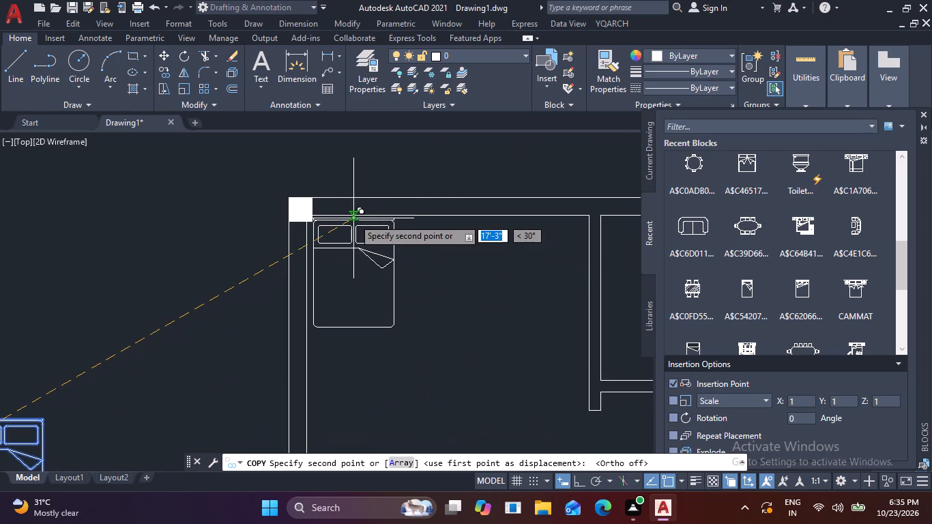
pyautogui.click(390, 218)
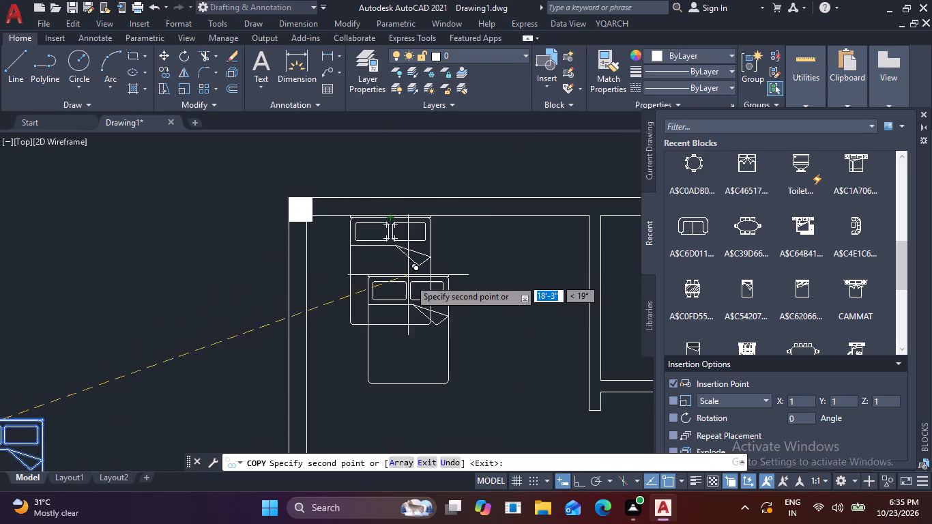
pyautogui.press('Escape')
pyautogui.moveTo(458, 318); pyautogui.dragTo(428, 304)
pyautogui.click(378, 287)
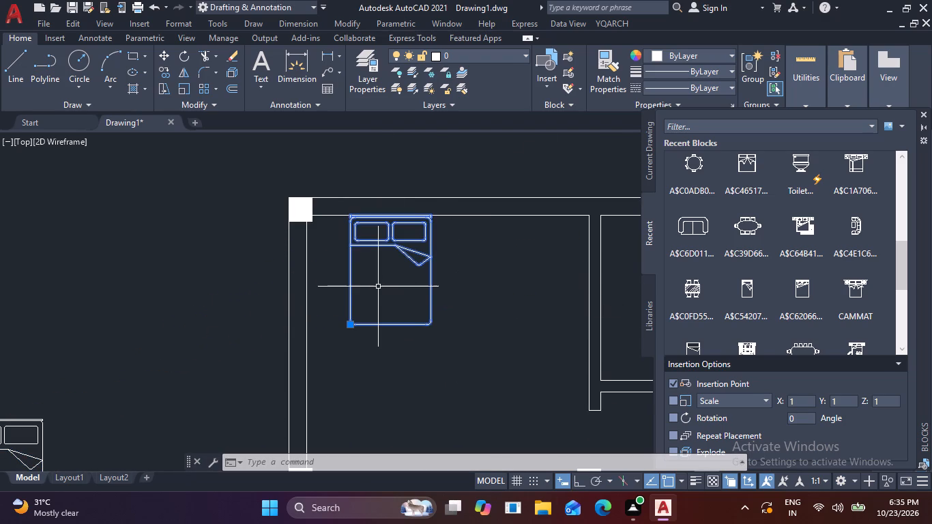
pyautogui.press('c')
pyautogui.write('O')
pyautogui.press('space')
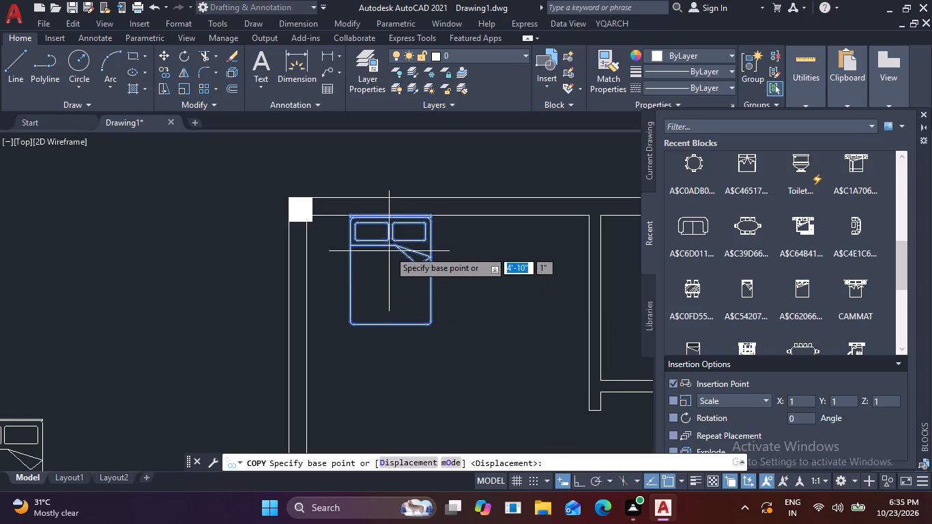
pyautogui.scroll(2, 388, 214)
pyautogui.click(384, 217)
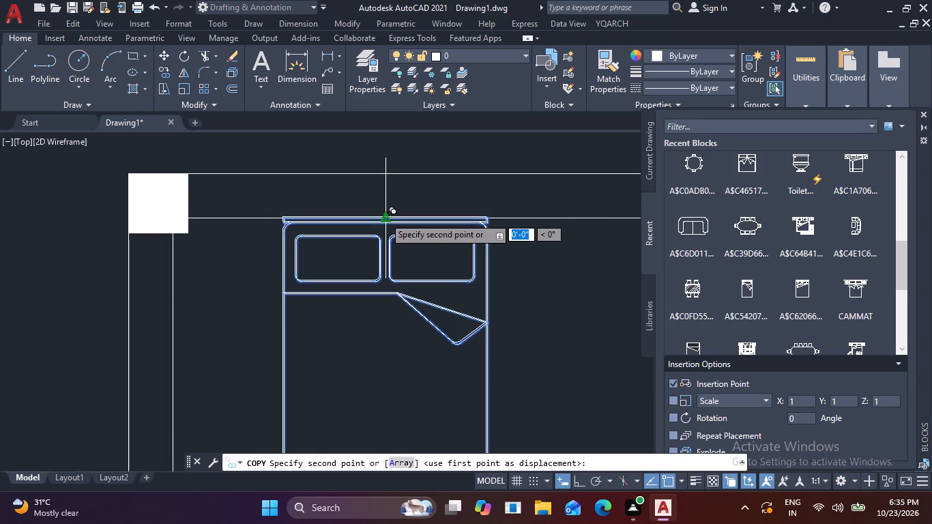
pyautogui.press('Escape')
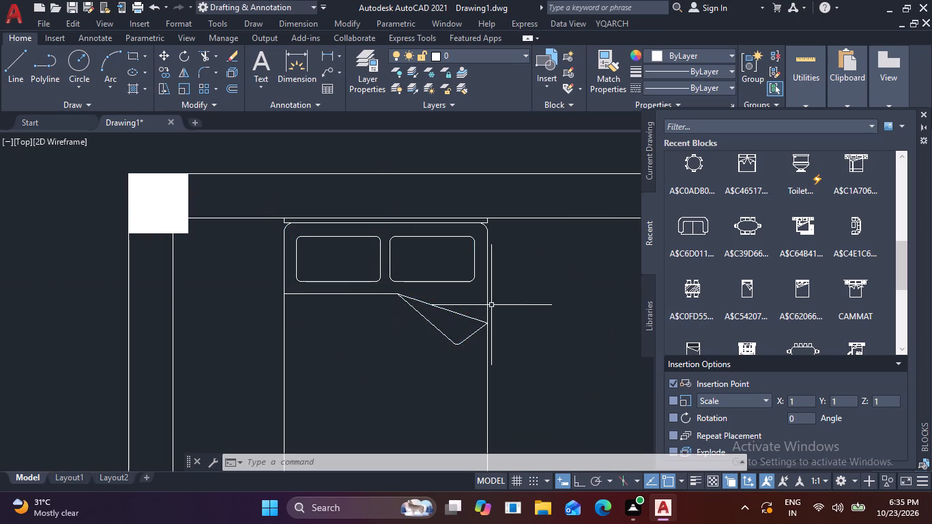
# Scale up the bed in the top left room freehand from its headboard midpoint until it nearly spans to the outer side wall.
pyautogui.moveTo(521, 308); pyautogui.dragTo(480, 302)
pyautogui.click(419, 290)
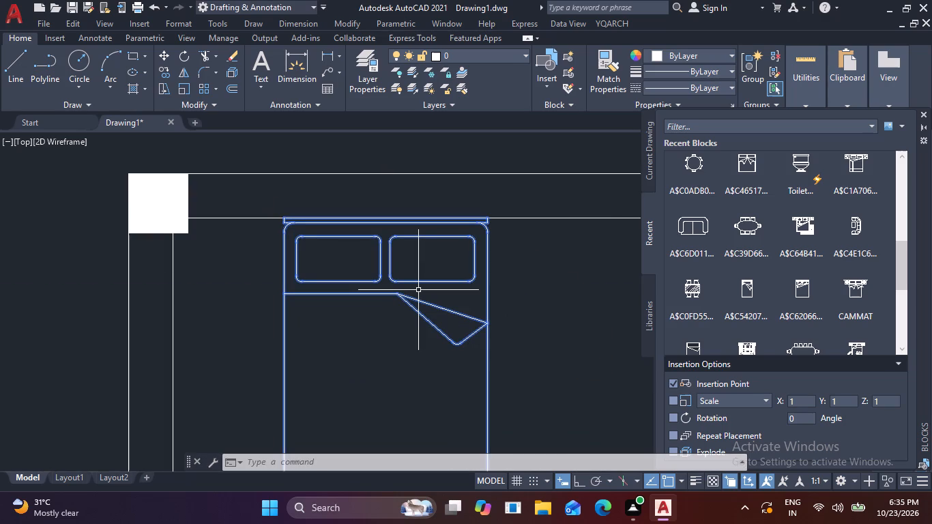
pyautogui.write('SC')
pyautogui.press('space')
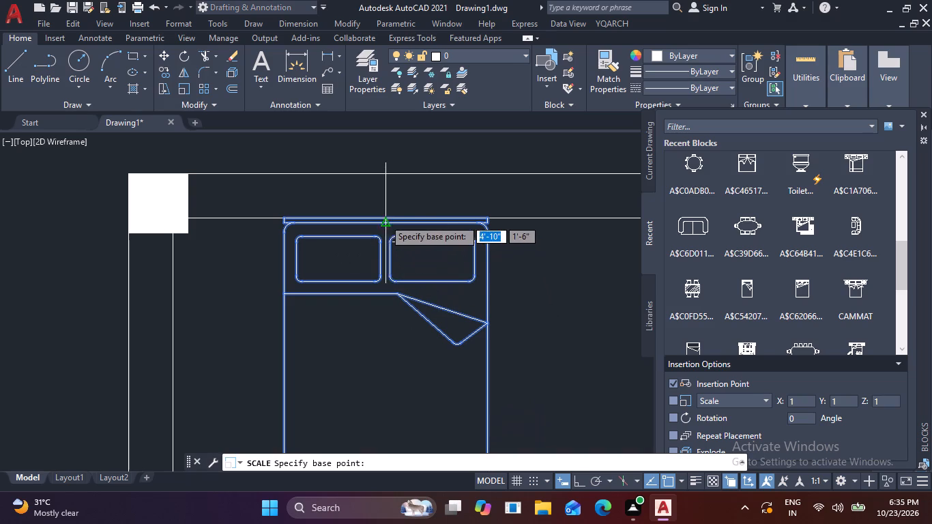
pyautogui.click(383, 216)
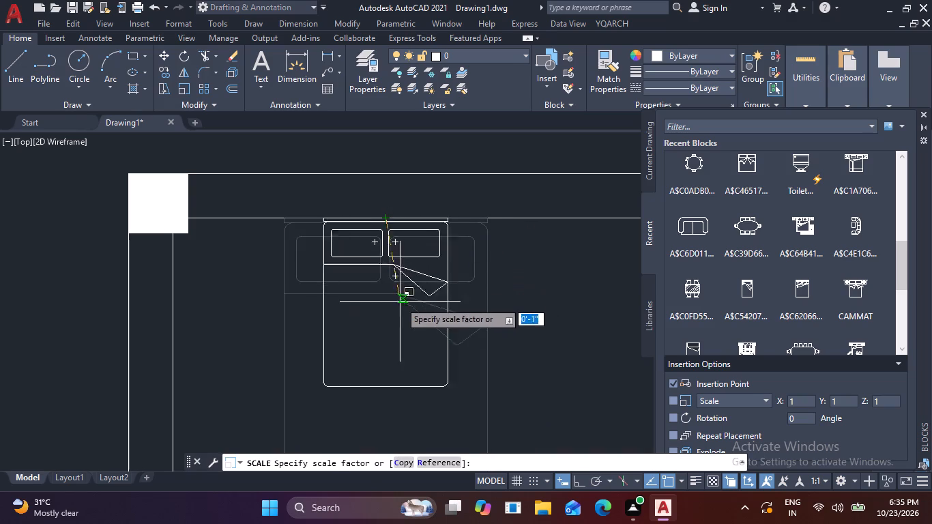
pyautogui.scroll(-2, 398, 382)
pyautogui.moveTo(398, 383); pyautogui.dragTo(397, 285, button='middle')
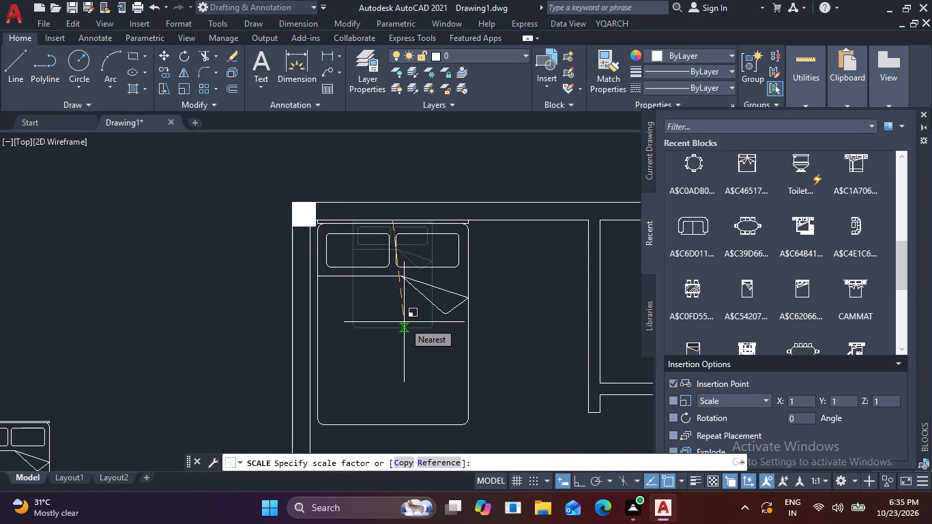
pyautogui.click(404, 322)
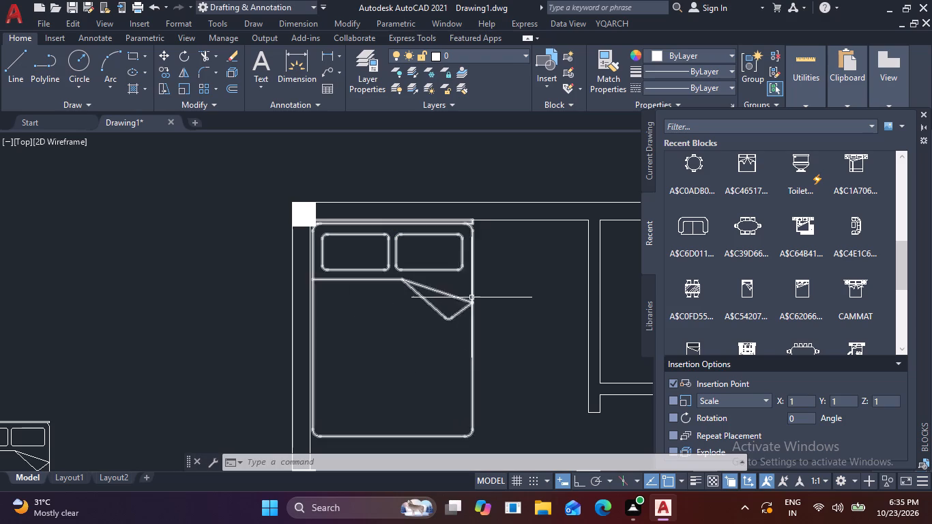
# Scale the top left room's bed down slightly freehand from its headboard midpoint, leaving a gap to the outer side wall.
pyautogui.scroll(2, 484, 293)
pyautogui.scroll(-2, 493, 292)
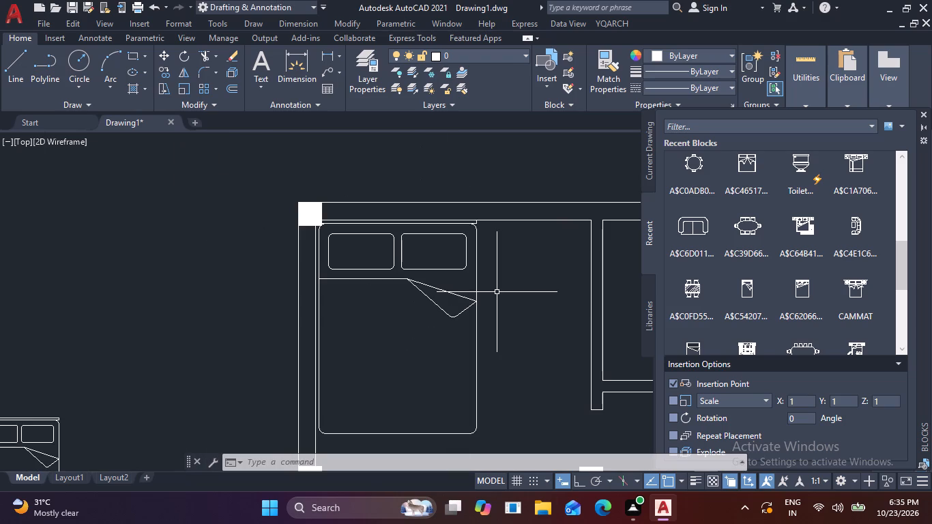
pyautogui.scroll(-1, 497, 292)
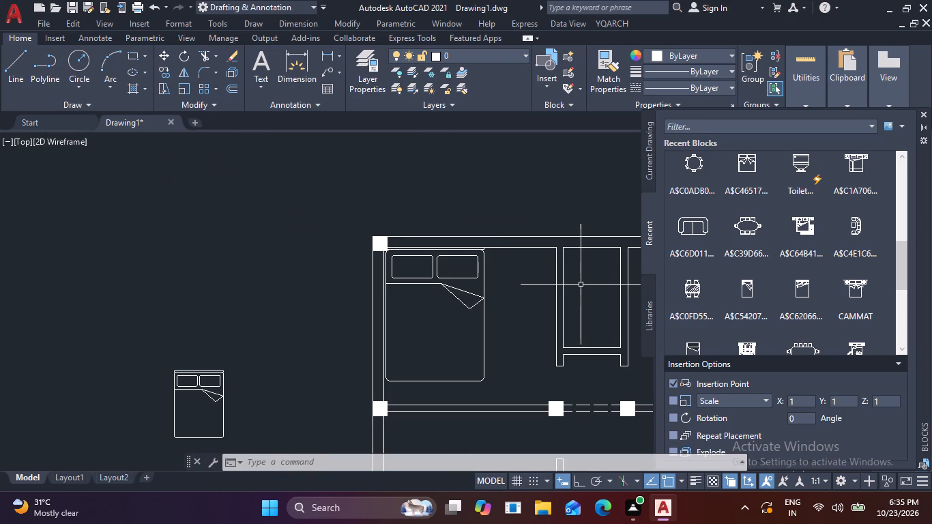
pyautogui.scroll(1, 513, 301)
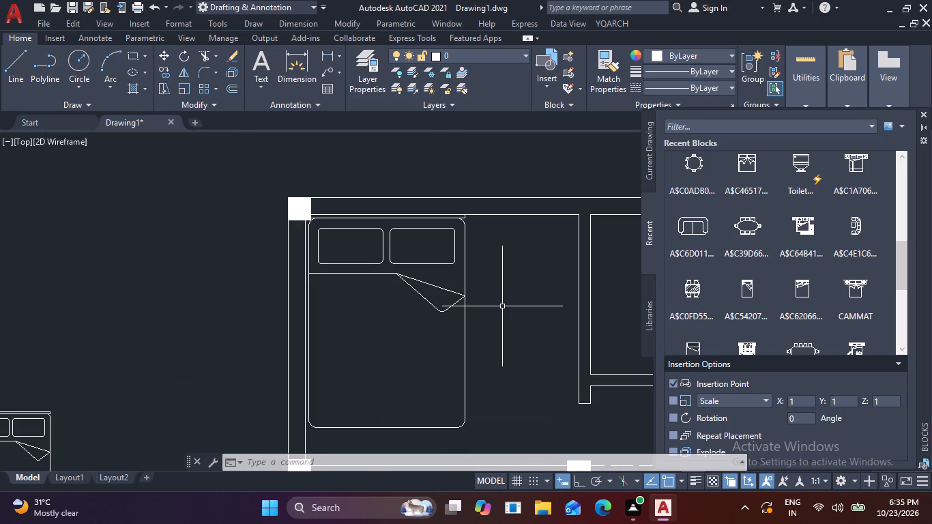
pyautogui.click(494, 307)
pyautogui.click(425, 307)
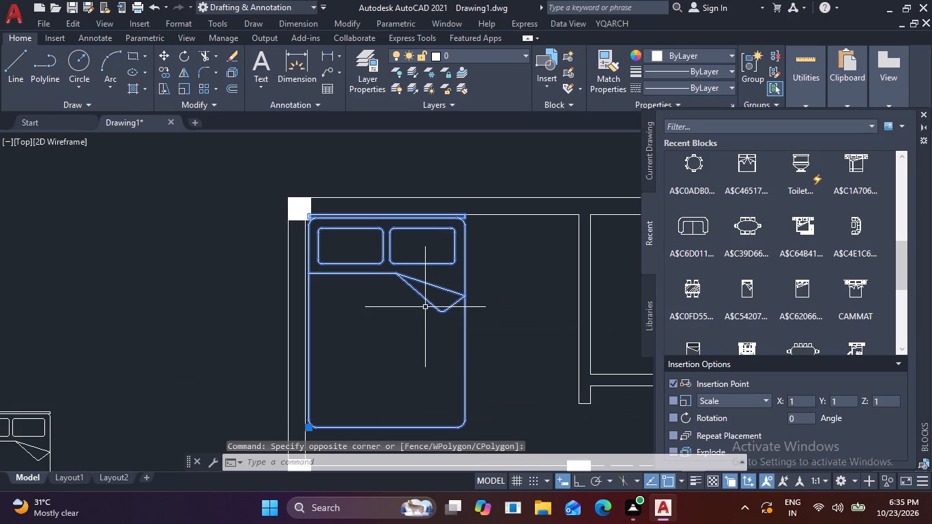
pyautogui.write('SC')
pyautogui.press('space')
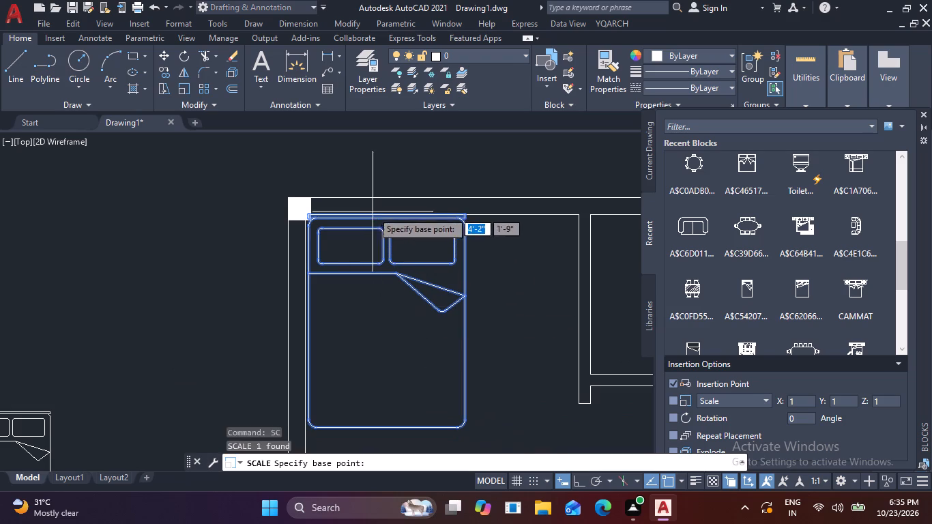
pyautogui.scroll(2, 377, 212)
pyautogui.click(397, 220)
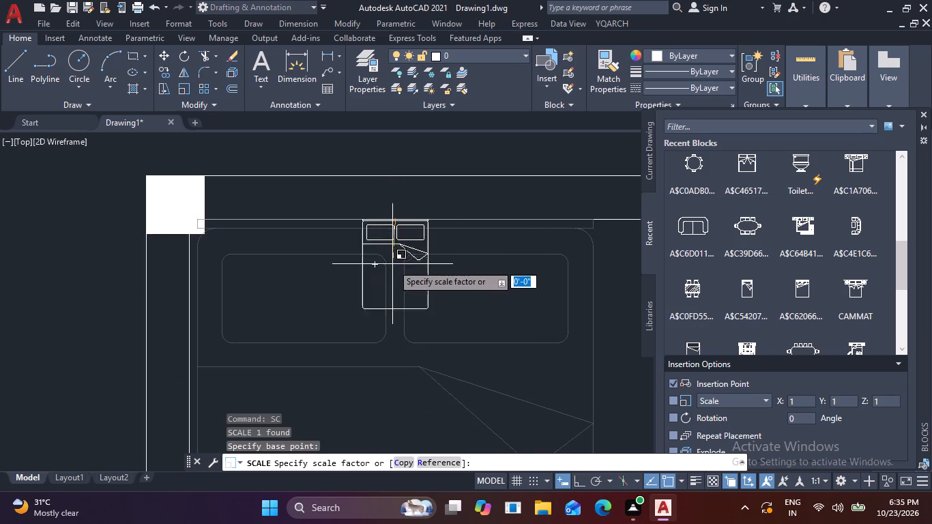
pyautogui.scroll(-1, 378, 350)
pyautogui.moveTo(371, 336); pyautogui.dragTo(405, 266, button='middle')
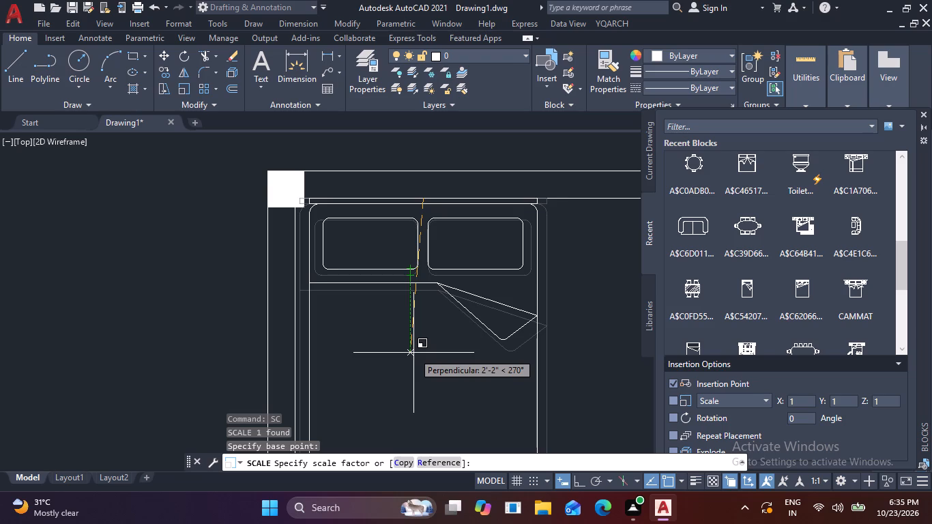
pyautogui.click(413, 353)
# Delete the original bed block standing outside the floor plan on its left.
pyautogui.scroll(-1, 420, 343)
pyautogui.scroll(2, 434, 334)
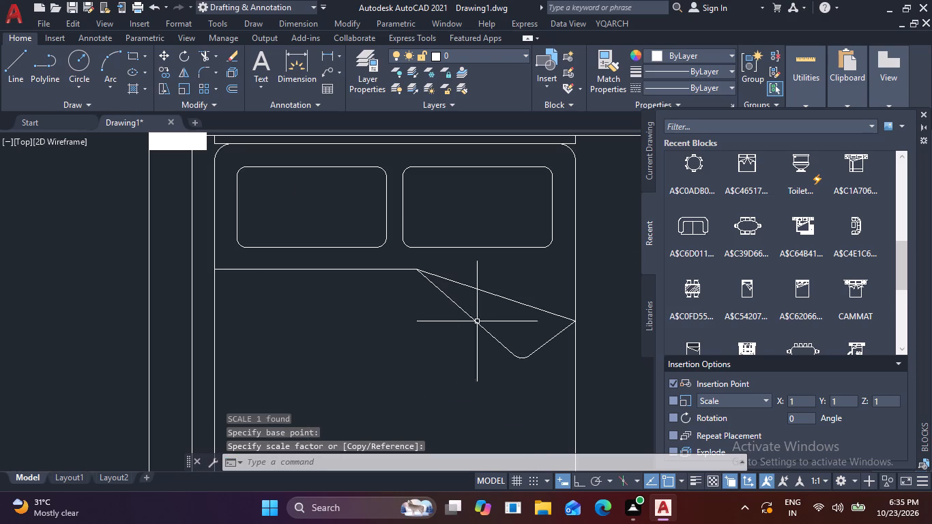
pyautogui.scroll(2, 508, 323)
pyautogui.middleClick(508, 323)
pyautogui.scroll(-3, 507, 312)
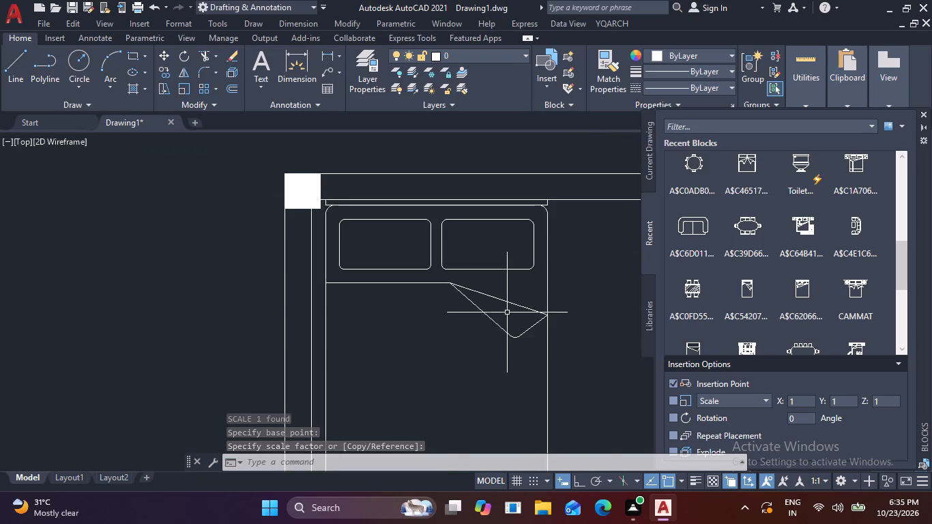
pyautogui.scroll(-2, 551, 301)
pyautogui.moveTo(583, 320); pyautogui.dragTo(454, 323, button='middle')
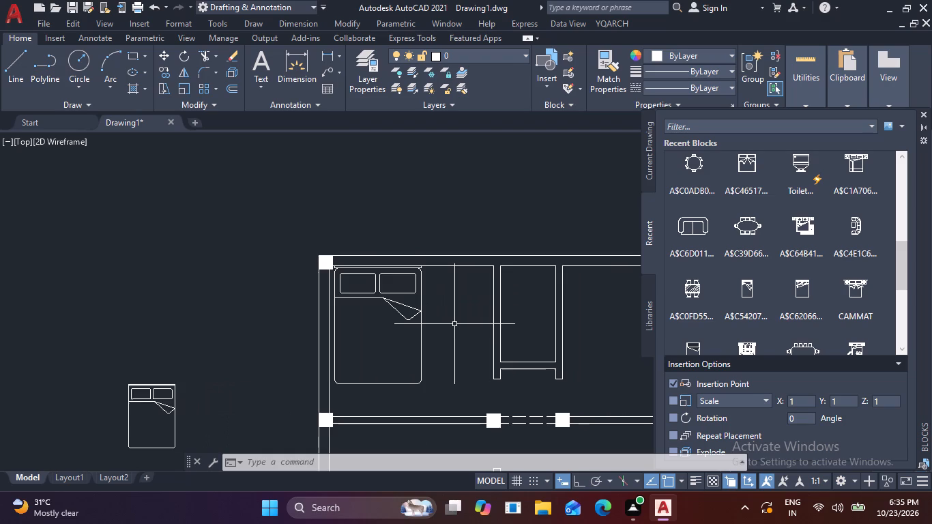
pyautogui.scroll(-2, 454, 324)
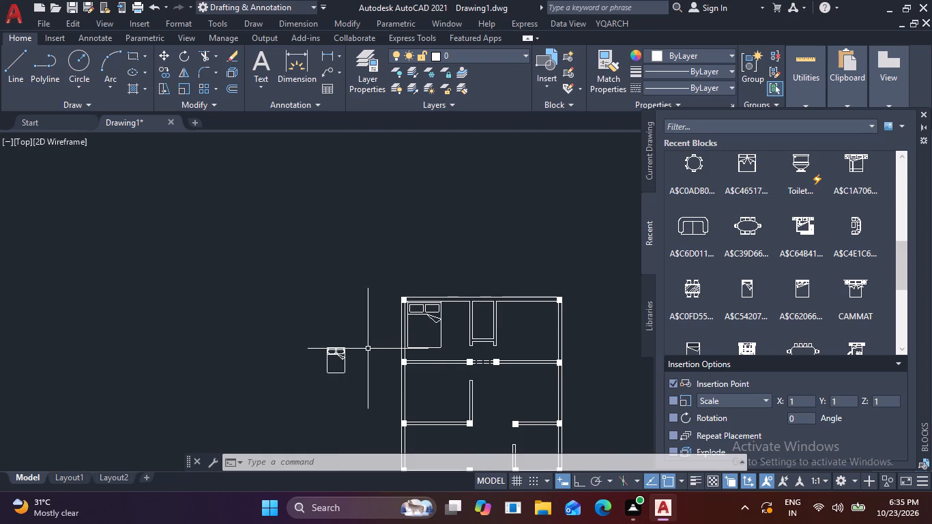
pyautogui.moveTo(329, 369); pyautogui.dragTo(323, 366)
pyautogui.click(308, 344)
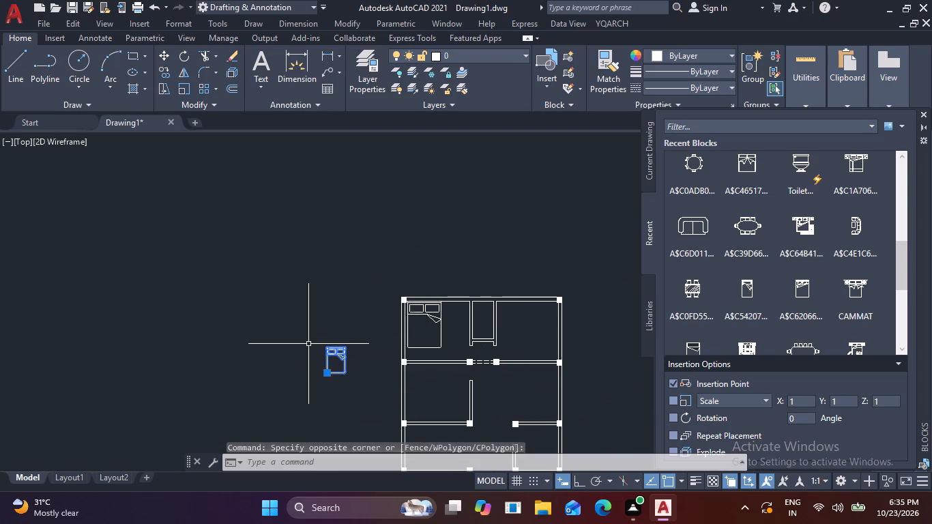
pyautogui.press('Delete')
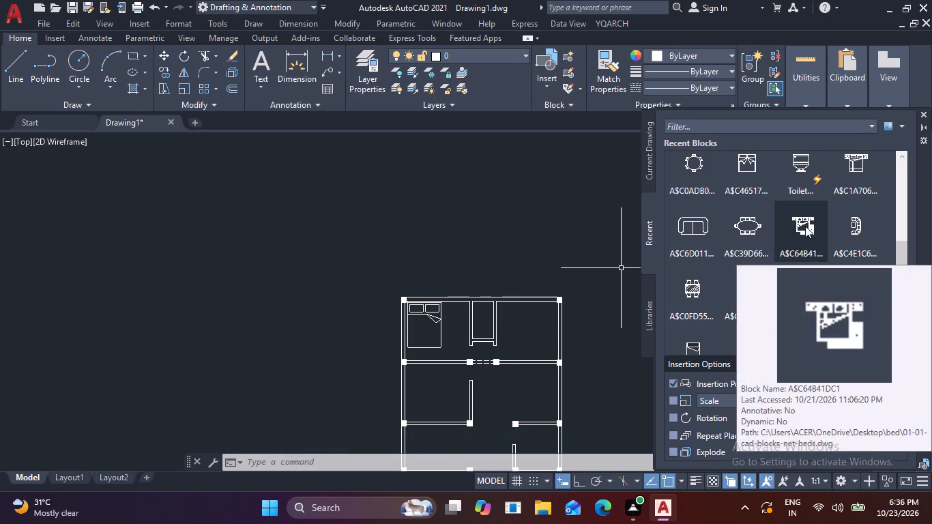
# Insert the recent double bed block A$C46517758 in the empty space left of the floor plan.
pyautogui.scroll(1, 804, 214)
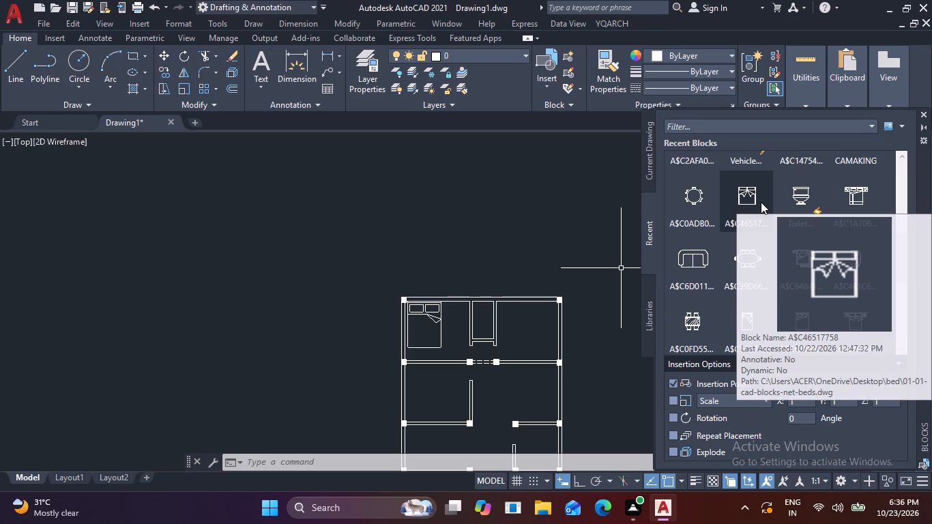
pyautogui.moveTo(754, 205); pyautogui.dragTo(239, 362)
# Scale up the newly inserted double bed block freehand to a size comparable with the rooms.
pyautogui.click(250, 381)
pyautogui.click(204, 355)
pyautogui.write('SC')
pyautogui.press('space')
pyautogui.click(235, 364)
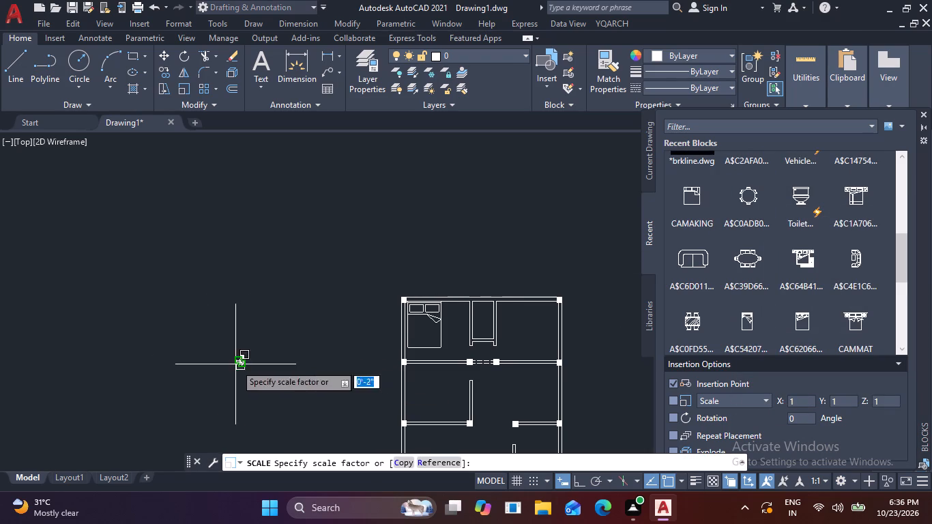
pyautogui.click(257, 338)
# Rotate the new double bed 90° counterclockwise with ortho on, so that its headboard is on the left side.
pyautogui.click(238, 384)
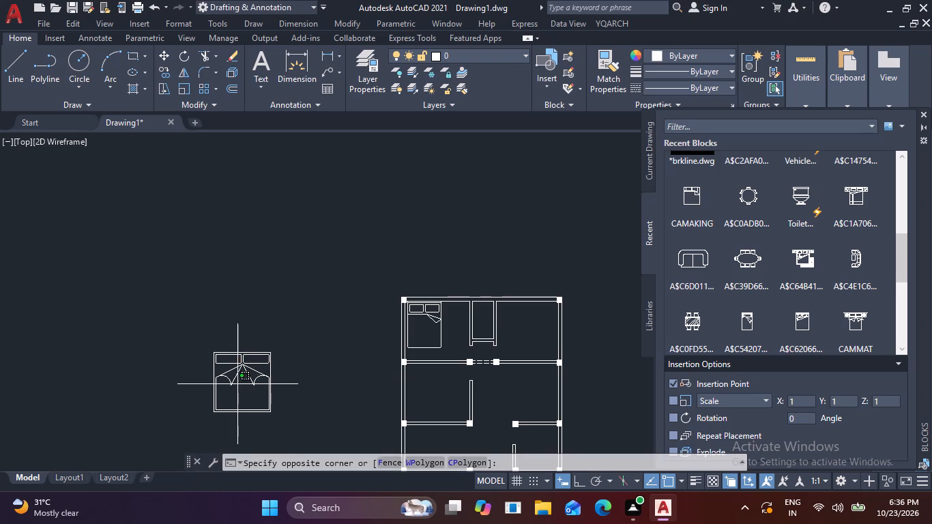
pyautogui.click(213, 384)
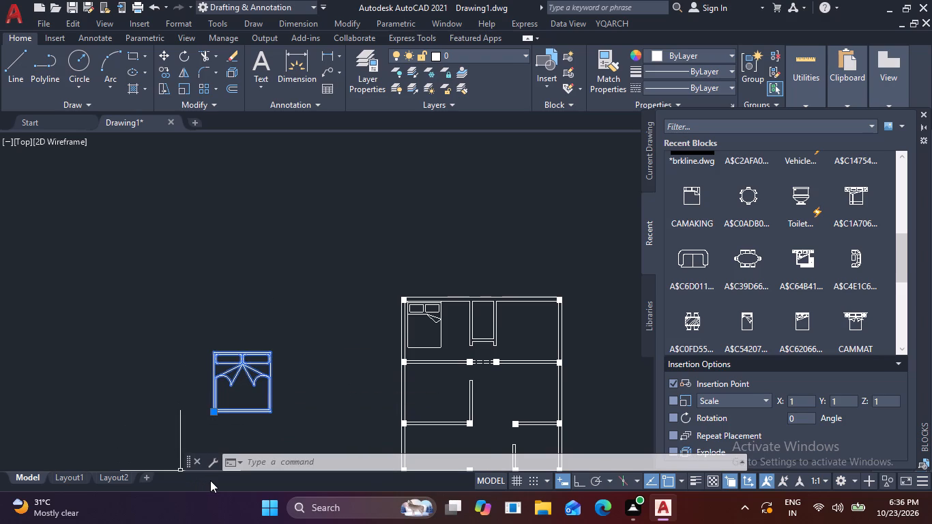
pyautogui.write('RO')
pyautogui.press('space')
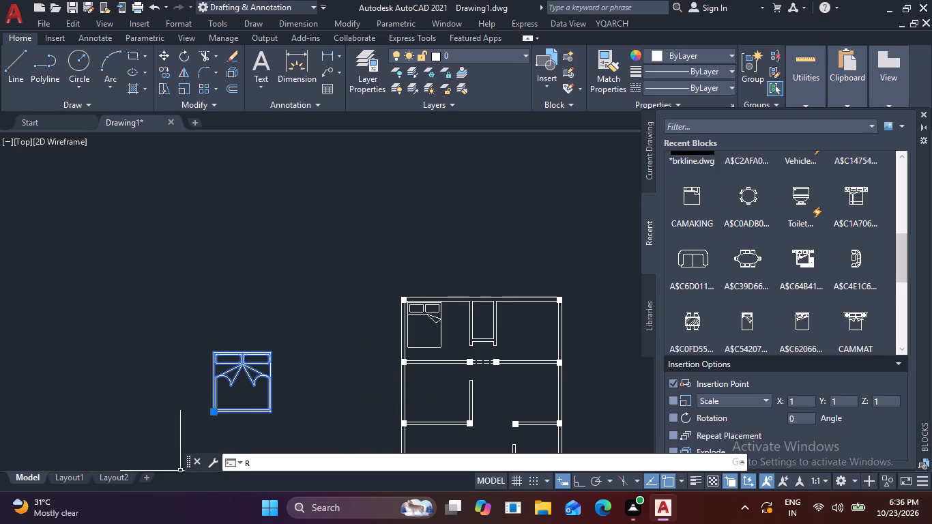
pyautogui.click(244, 354)
pyautogui.click(251, 365)
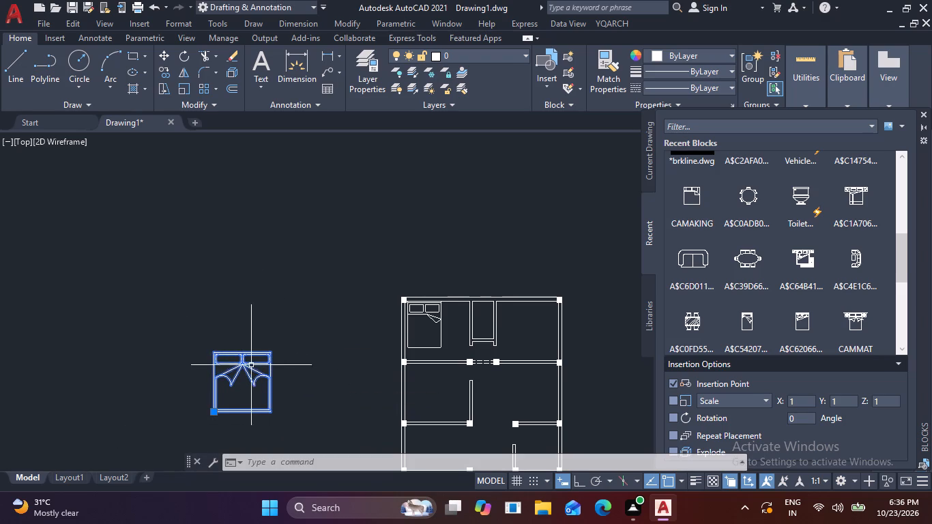
pyautogui.write('RO')
pyautogui.press('space')
pyautogui.click(257, 370)
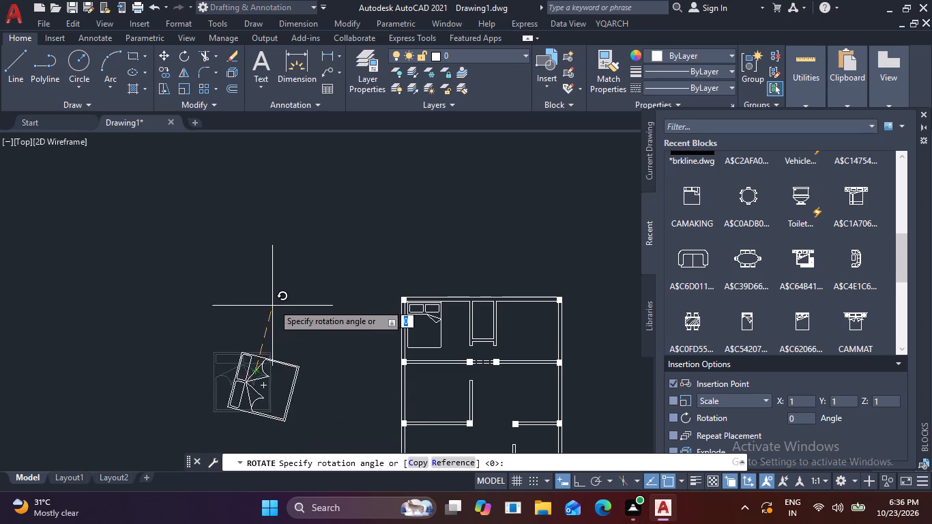
pyautogui.press('F8')
pyautogui.click(231, 261)
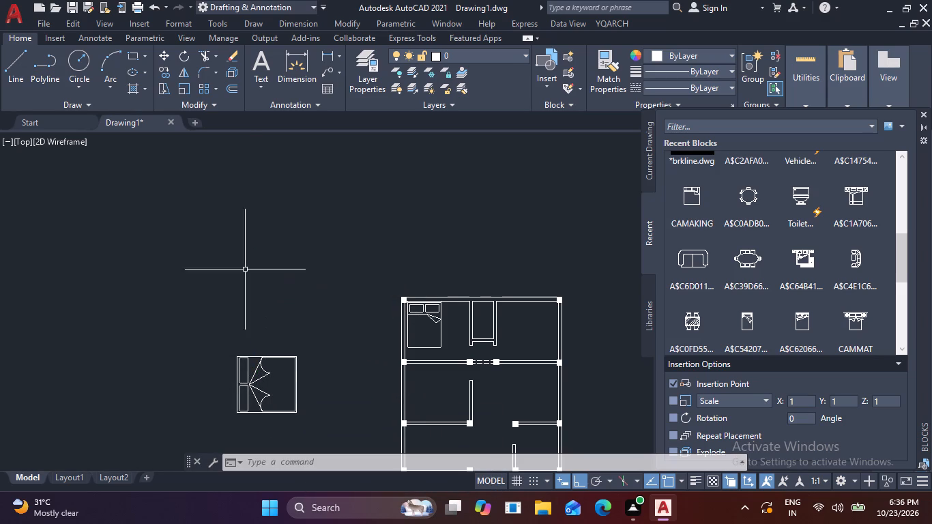
# Scale down the rotated double bed slightly freehand from the midpoint of its headboard edge.
pyautogui.click(330, 413)
pyautogui.click(221, 397)
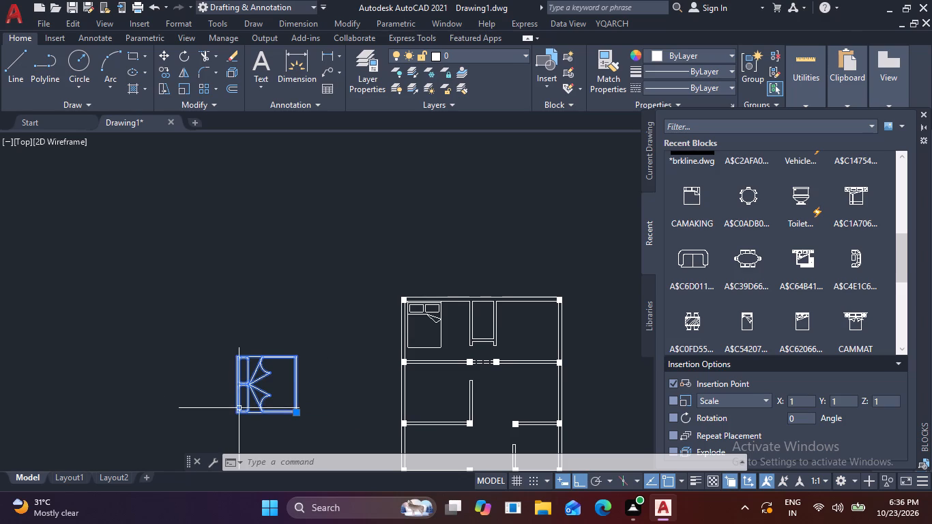
pyautogui.write('SC')
pyautogui.press('space')
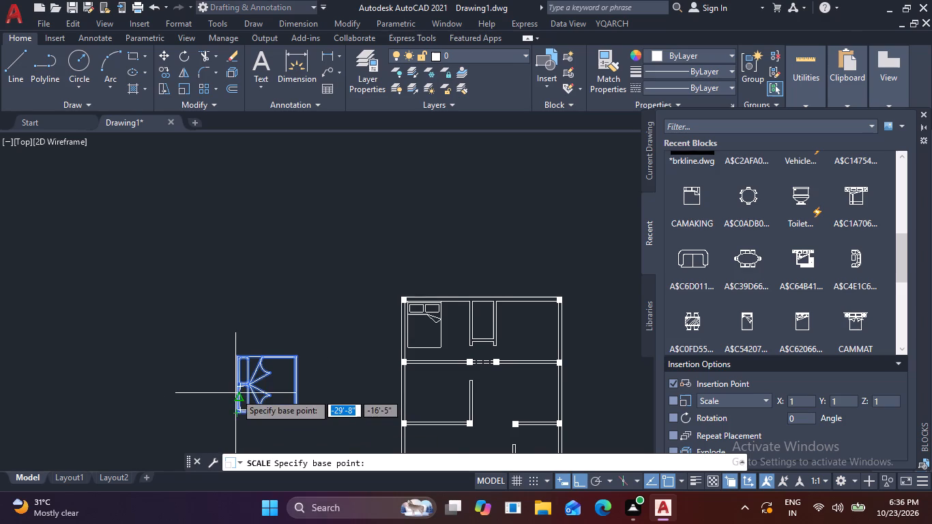
pyautogui.click(235, 388)
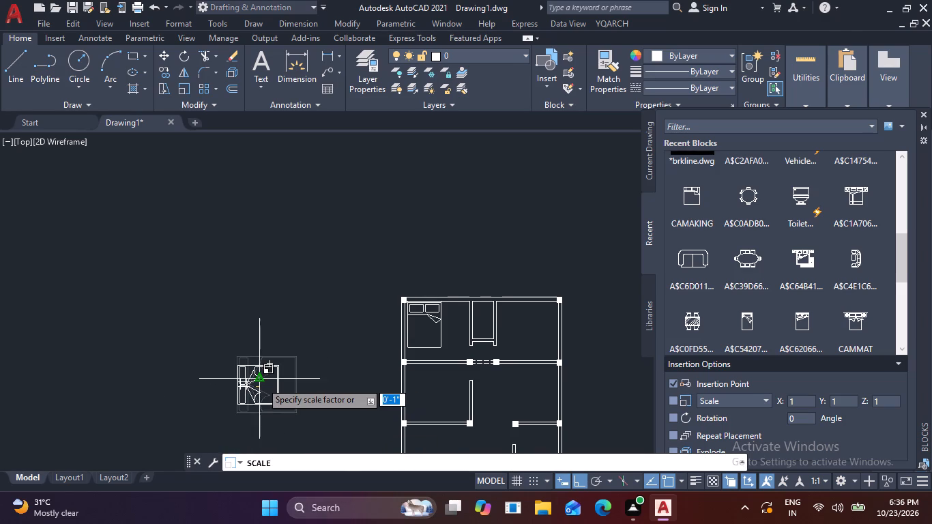
pyautogui.scroll(2, 265, 381)
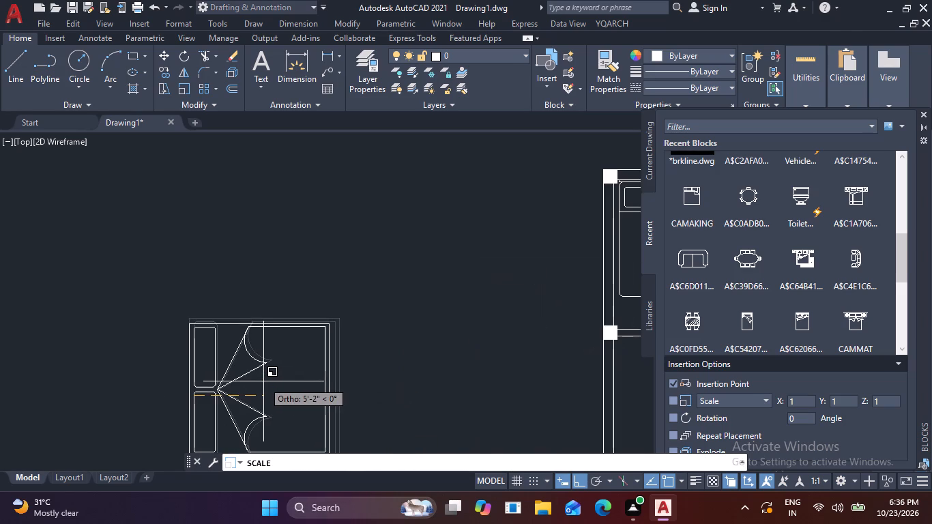
pyautogui.click(257, 381)
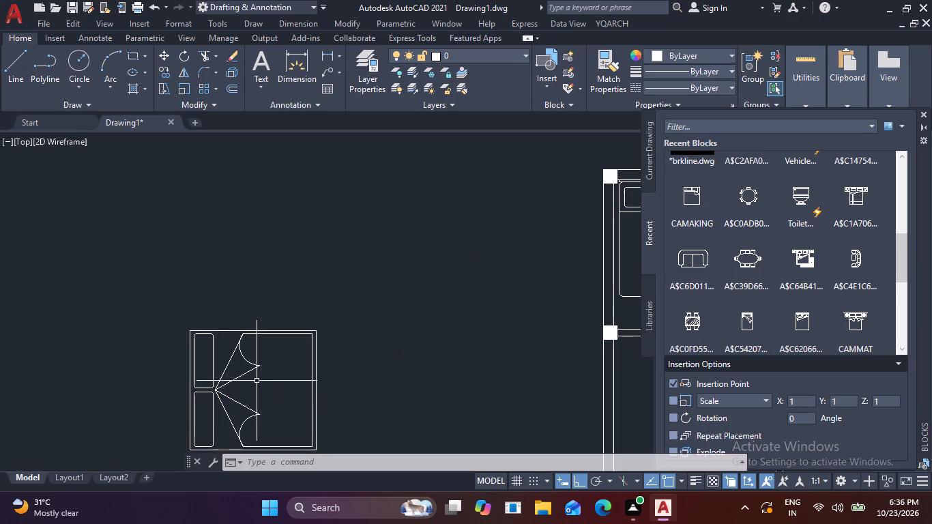
# Move the double bed by its headboard midpoint, with ortho off, against the left wall of the middle-left room.
pyautogui.click(340, 388)
pyautogui.click(261, 376)
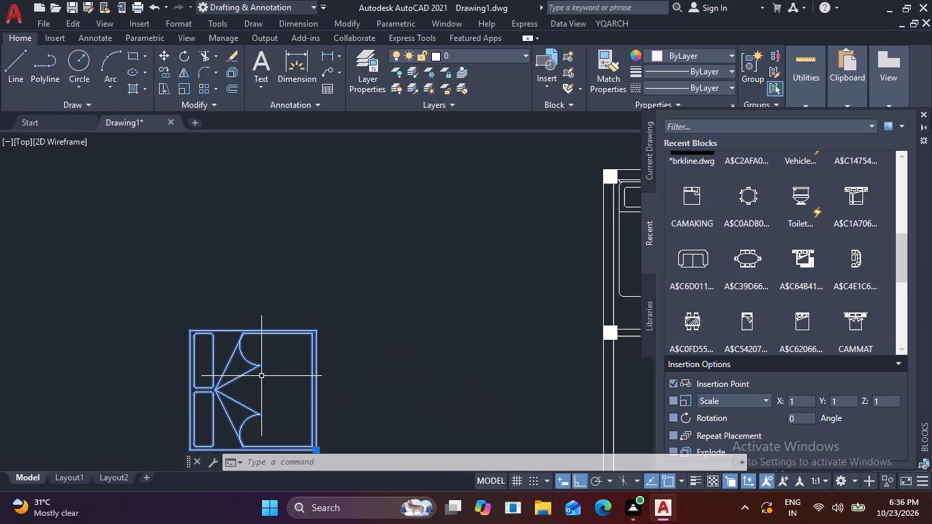
pyautogui.press('m')
pyautogui.press('space')
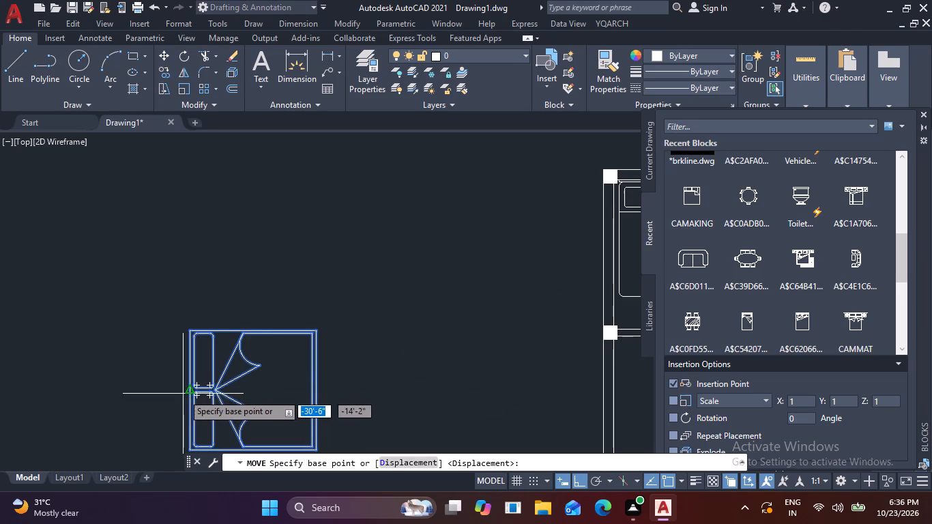
pyautogui.click(187, 394)
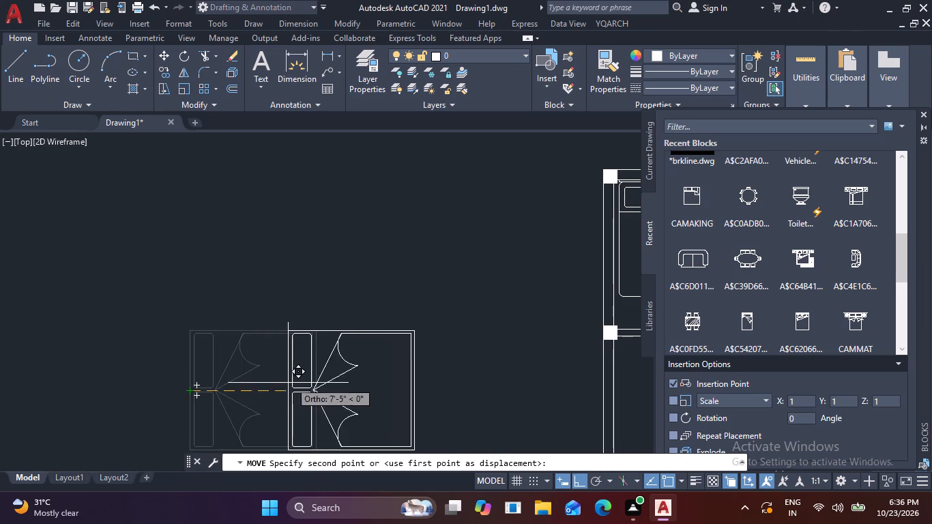
pyautogui.scroll(-1, 357, 387)
pyautogui.press('F8')
pyautogui.moveTo(426, 399); pyautogui.dragTo(192, 402, button='middle')
pyautogui.moveTo(299, 410); pyautogui.dragTo(293, 380, button='middle')
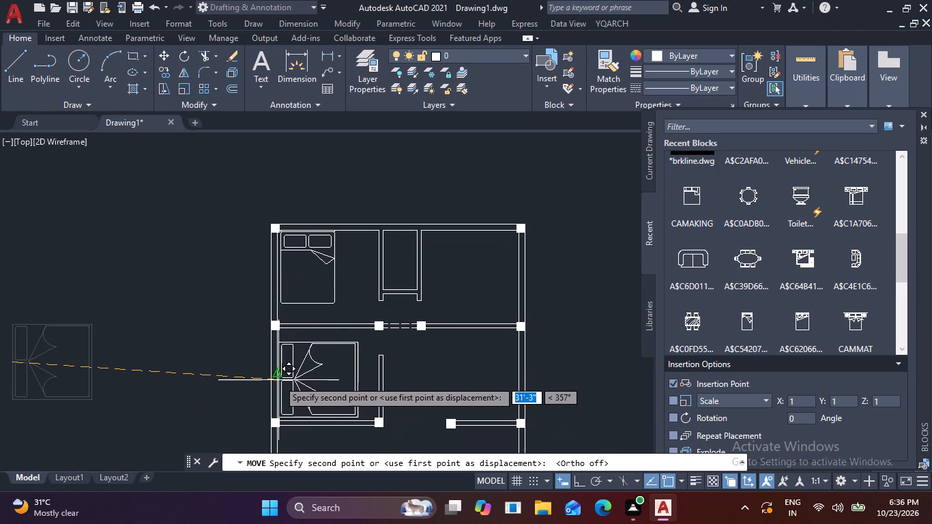
pyautogui.scroll(1, 278, 380)
pyautogui.click(276, 368)
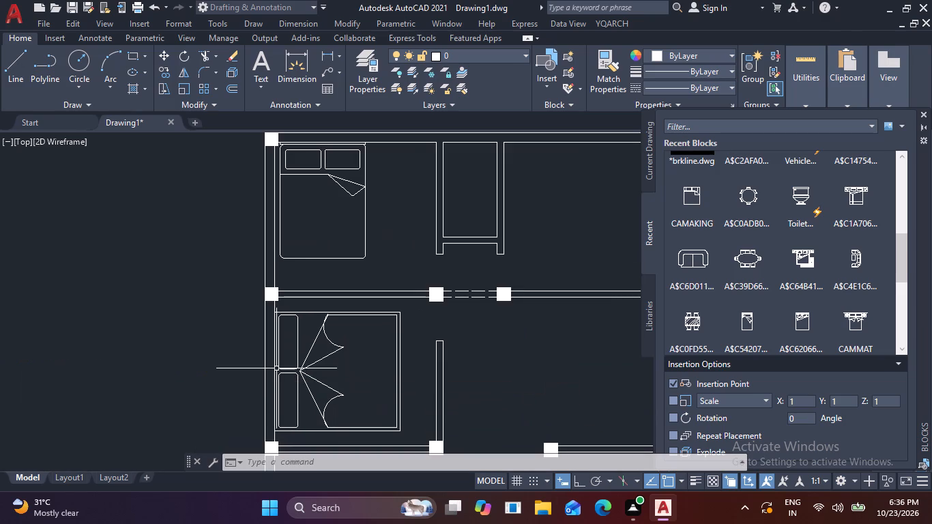
# Scale down the double bed in the middle-left room freehand from its headboard midpoint at the wall.
pyautogui.click(409, 376)
pyautogui.click(373, 369)
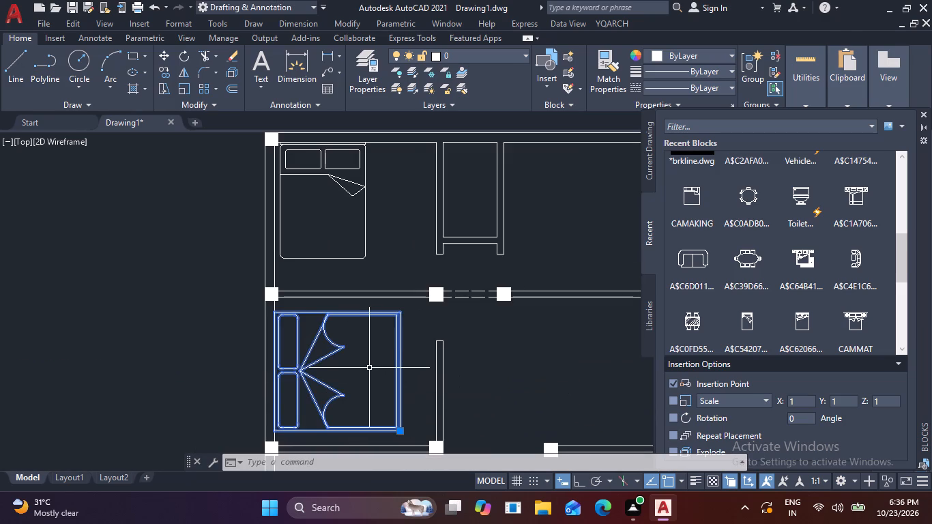
pyautogui.press('s')
pyautogui.press('c')
pyautogui.press('space')
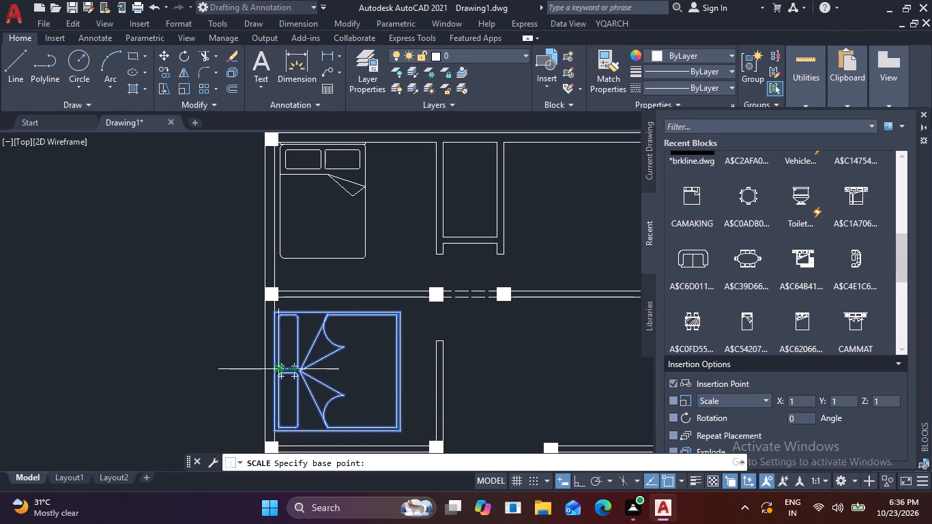
pyautogui.click(270, 370)
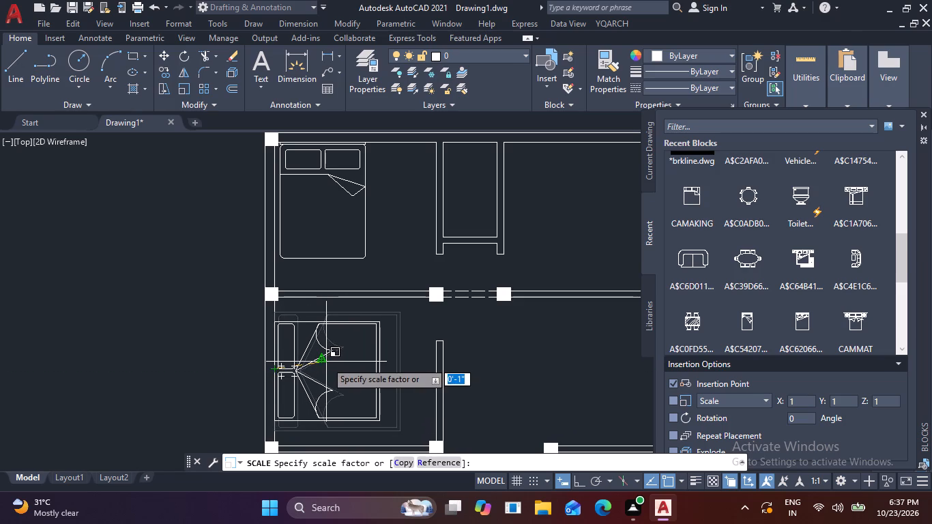
pyautogui.click(326, 362)
# Insert the recent Toilet block in the empty space left of the floor plan.
pyautogui.scroll(-2, 429, 346)
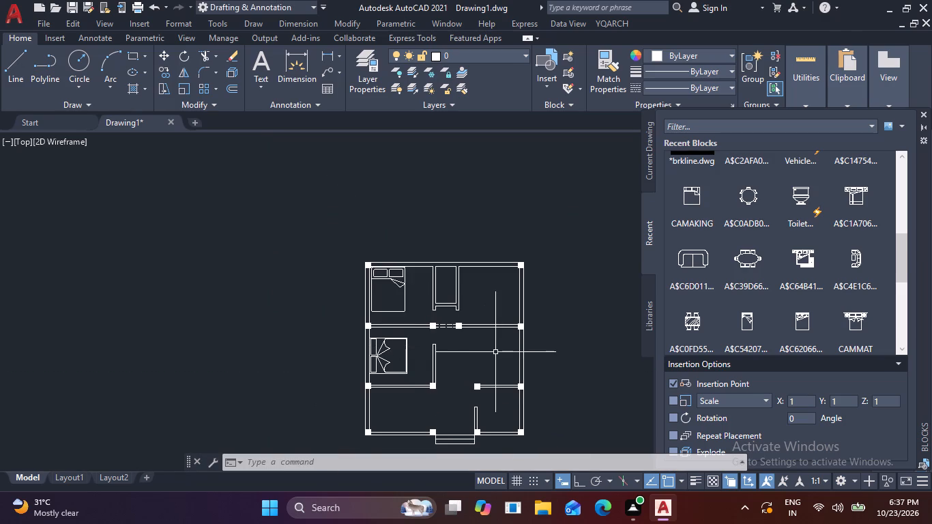
pyautogui.moveTo(495, 352); pyautogui.dragTo(383, 372, button='middle')
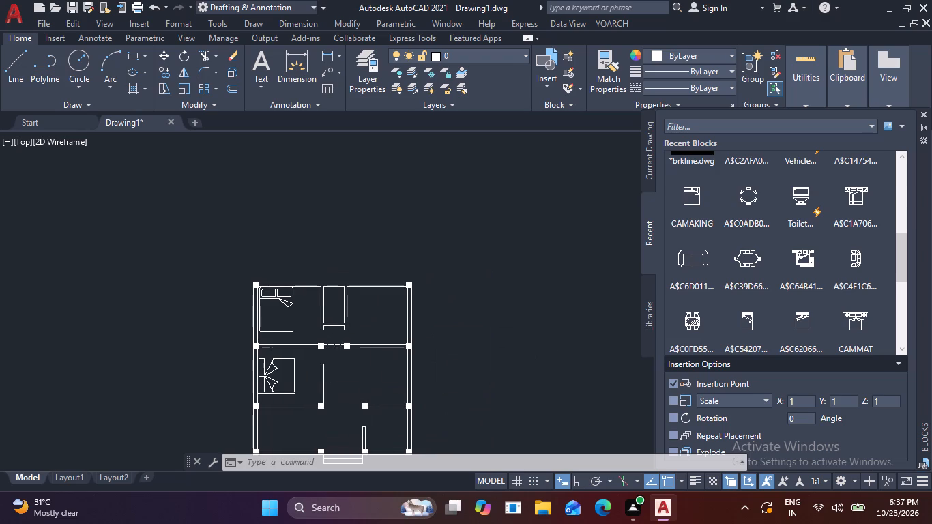
pyautogui.scroll(3, 293, 390)
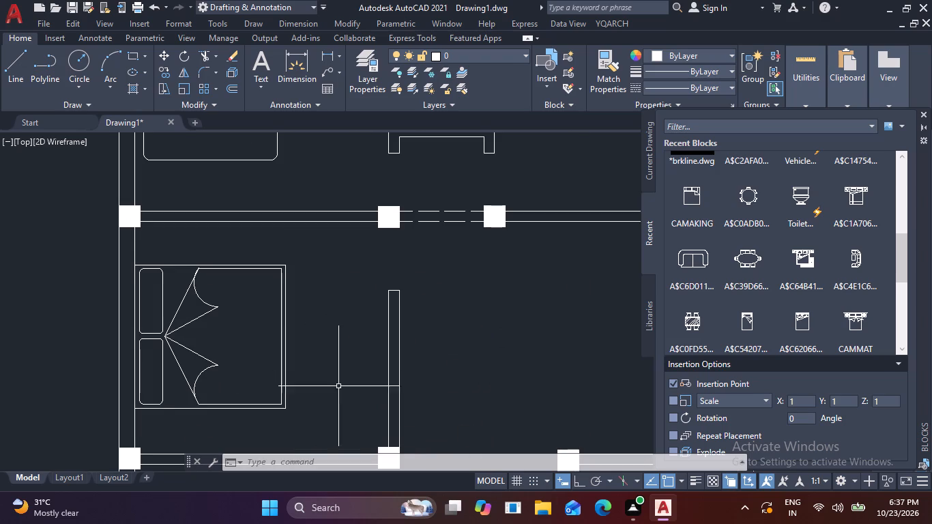
pyautogui.moveTo(343, 402); pyautogui.dragTo(373, 476, button='middle')
pyautogui.scroll(-2, 376, 470)
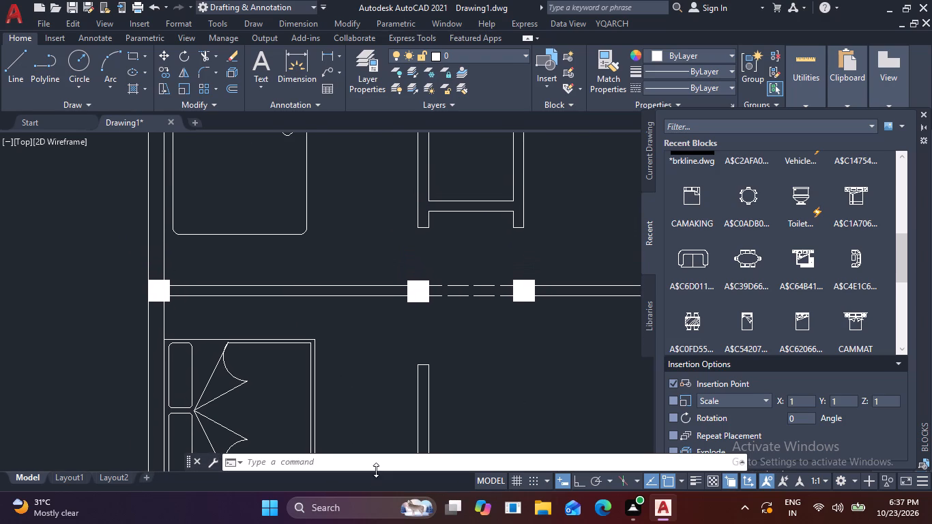
pyautogui.scroll(-1, 393, 458)
pyautogui.scroll(-2, 512, 364)
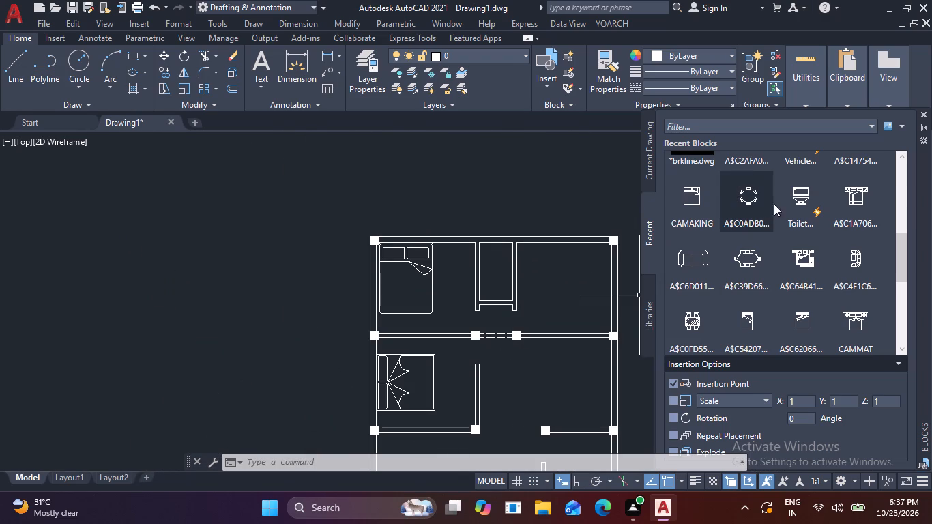
pyautogui.moveTo(806, 190); pyautogui.dragTo(254, 366)
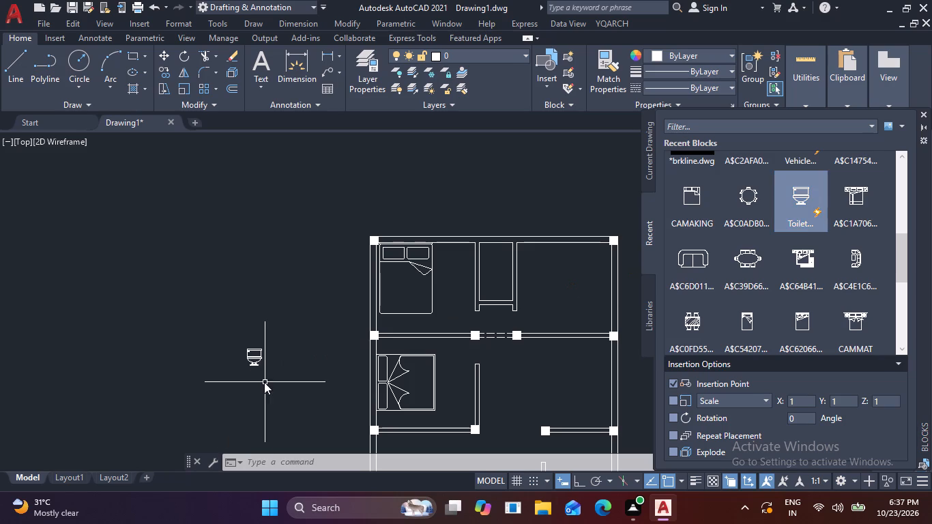
# Switch the inserted dynamic toilet block from its front elevation to its plan view.
pyautogui.scroll(1, 256, 369)
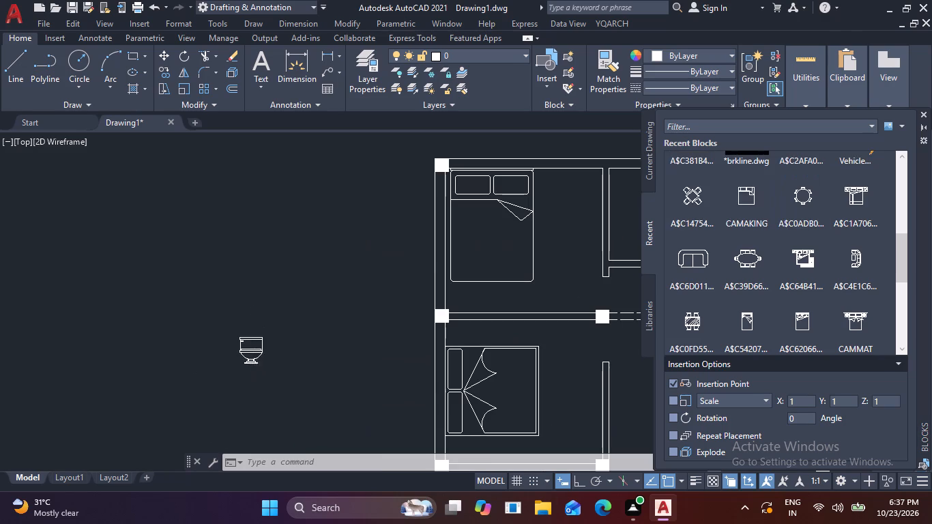
pyautogui.click(251, 366)
pyautogui.click(250, 361)
pyautogui.scroll(3, 255, 359)
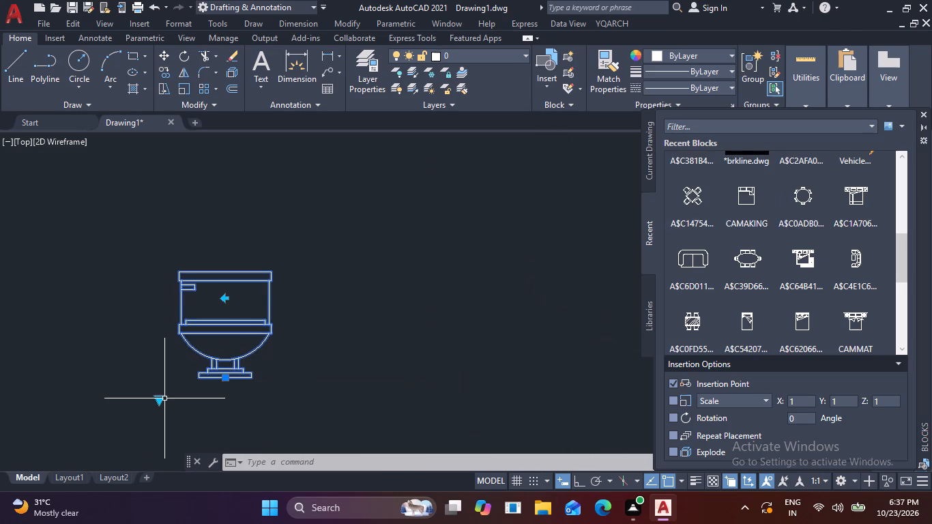
pyautogui.click(156, 404)
pyautogui.click(160, 401)
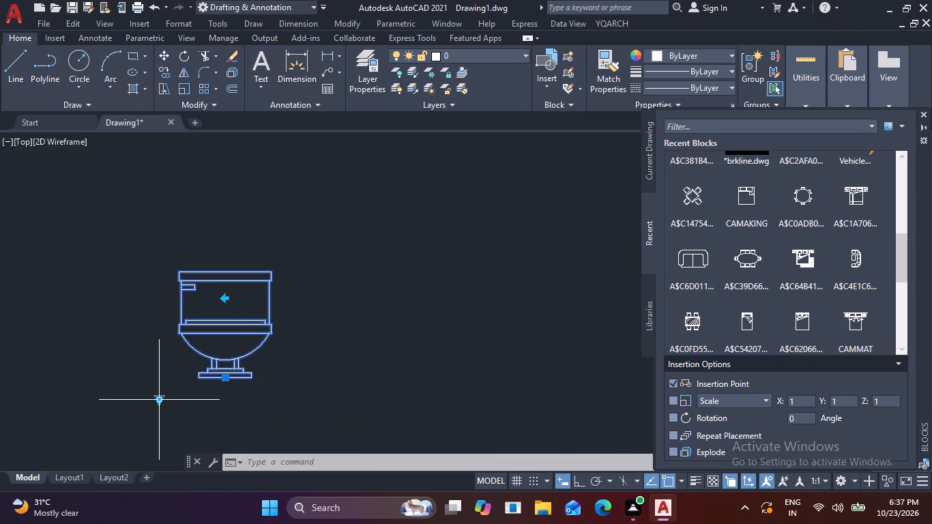
pyautogui.click(160, 401)
pyautogui.click(227, 288)
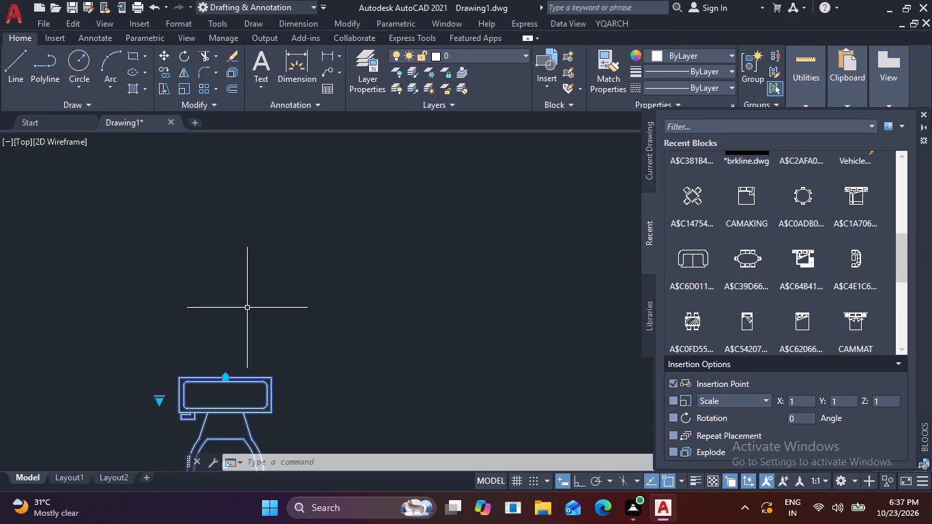
# Scale down the plan-view toilet slightly freehand from the midpoint of its tank's back edge.
pyautogui.scroll(-2, 280, 349)
pyautogui.moveTo(289, 358); pyautogui.dragTo(261, 310, button='middle')
pyautogui.write('SC')
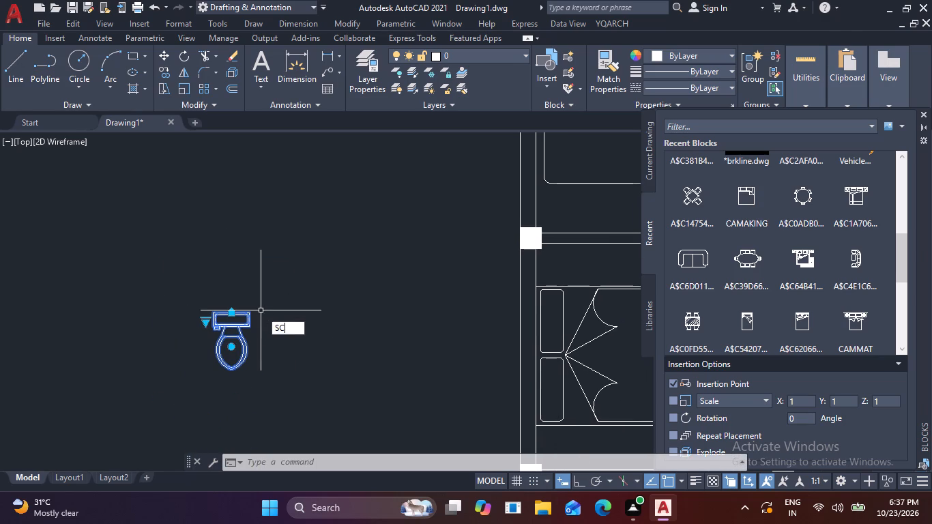
pyautogui.press('space')
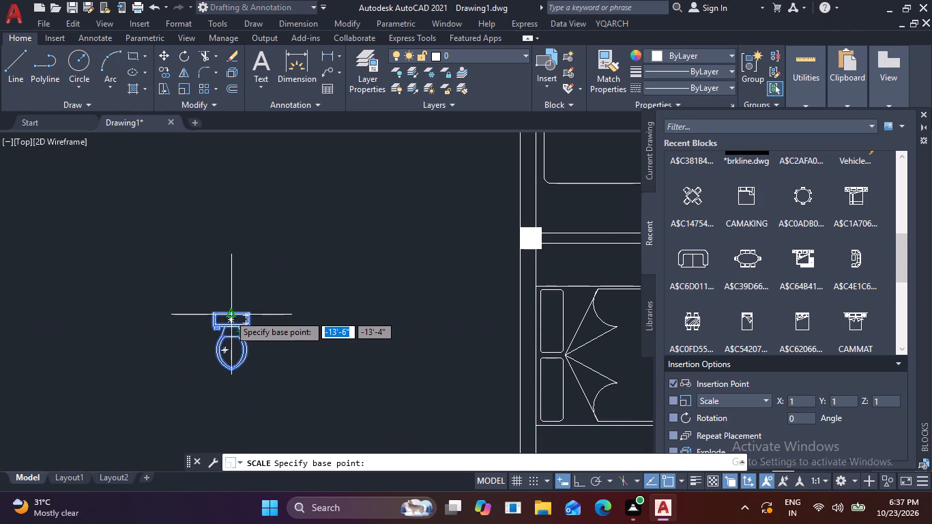
pyautogui.scroll(1, 229, 314)
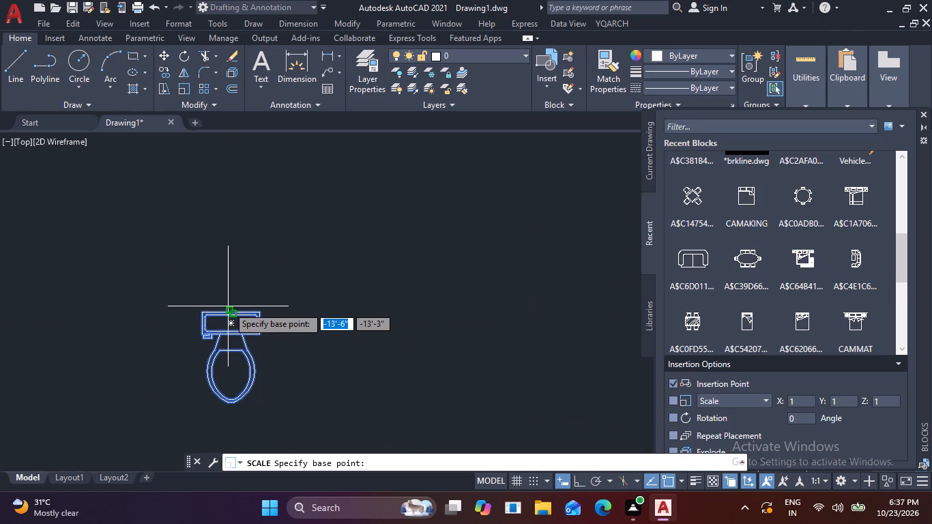
pyautogui.scroll(2, 228, 306)
pyautogui.click(231, 324)
pyautogui.scroll(-2, 237, 324)
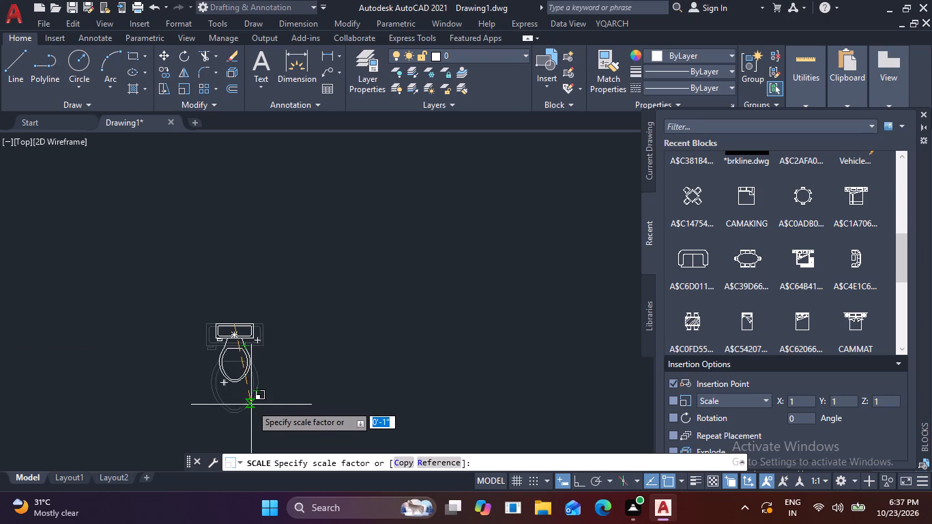
pyautogui.click(277, 409)
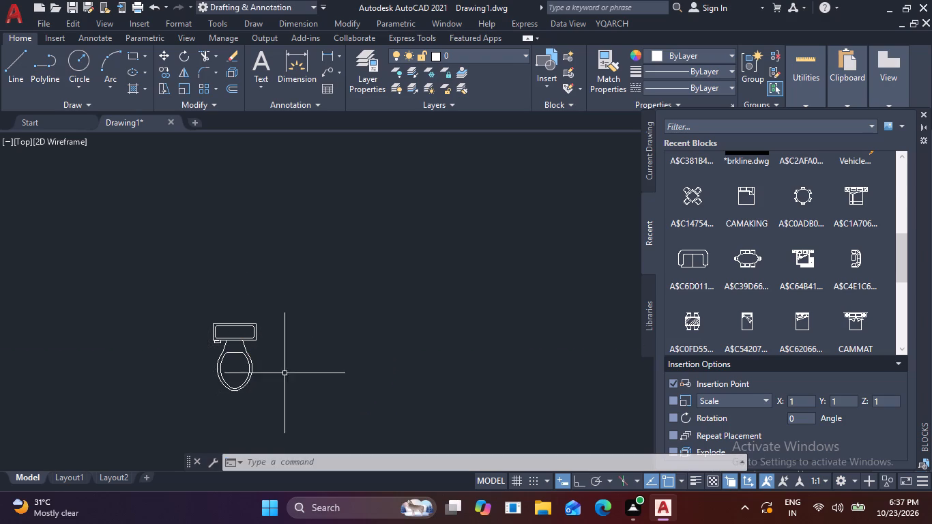
# Copy the toilet by its tank's back midpoint into the narrow room at the top centre, against the upper wall's inner face.
pyautogui.moveTo(285, 373); pyautogui.dragTo(270, 372)
pyautogui.click(184, 347)
pyautogui.write('CO')
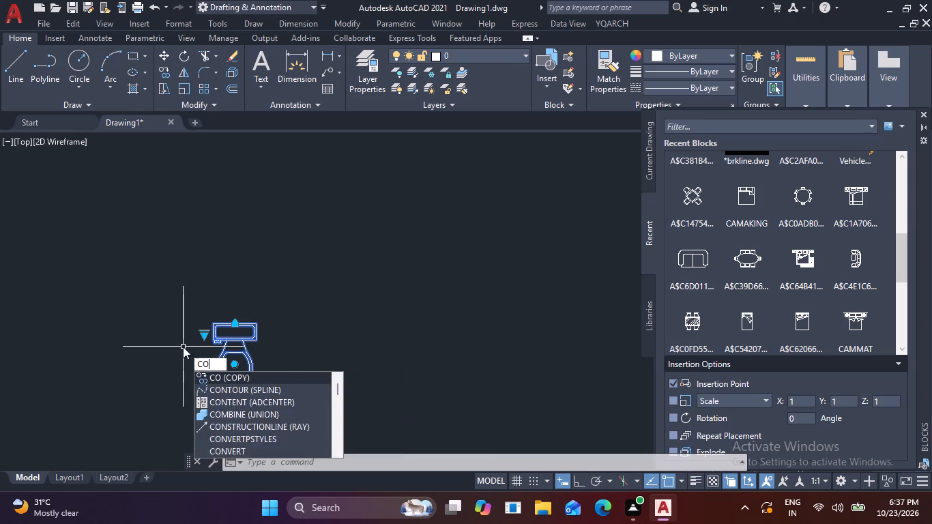
pyautogui.press('space')
pyautogui.scroll(2, 225, 317)
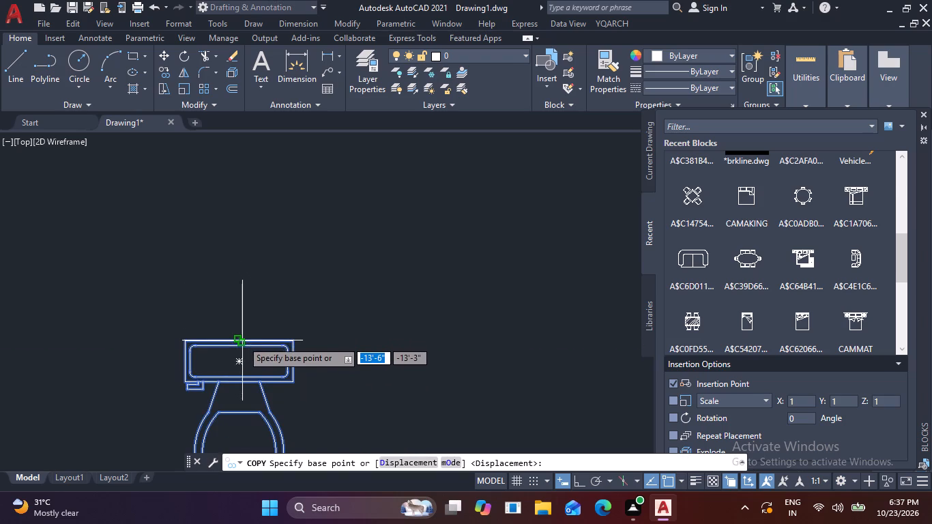
pyautogui.click(238, 342)
pyautogui.scroll(-3, 263, 311)
pyautogui.moveTo(361, 268); pyautogui.dragTo(252, 377, button='middle')
pyautogui.moveTo(235, 388); pyautogui.dragTo(204, 406, button='middle')
pyautogui.scroll(-2, 258, 348)
pyautogui.scroll(3, 433, 289)
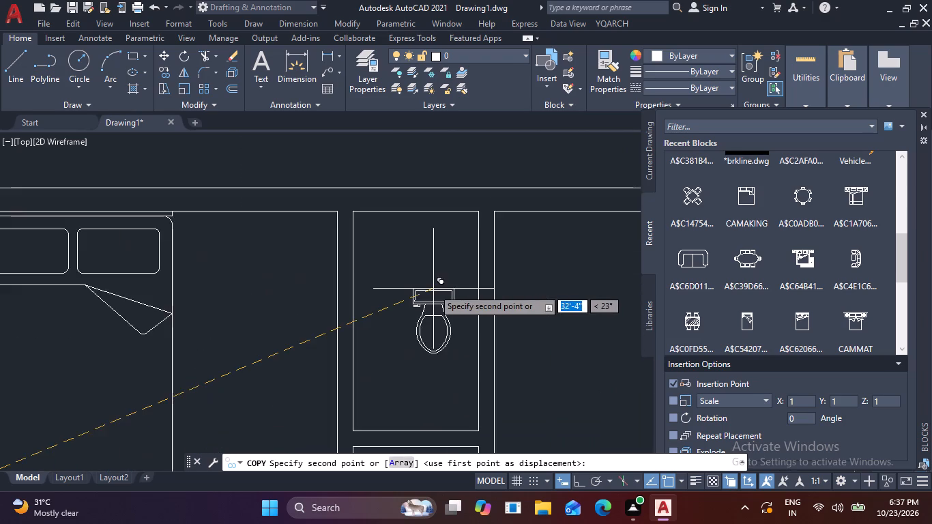
pyautogui.moveTo(433, 289); pyautogui.dragTo(412, 335, button='middle')
pyautogui.scroll(-1, 433, 289)
pyautogui.scroll(3, 411, 288)
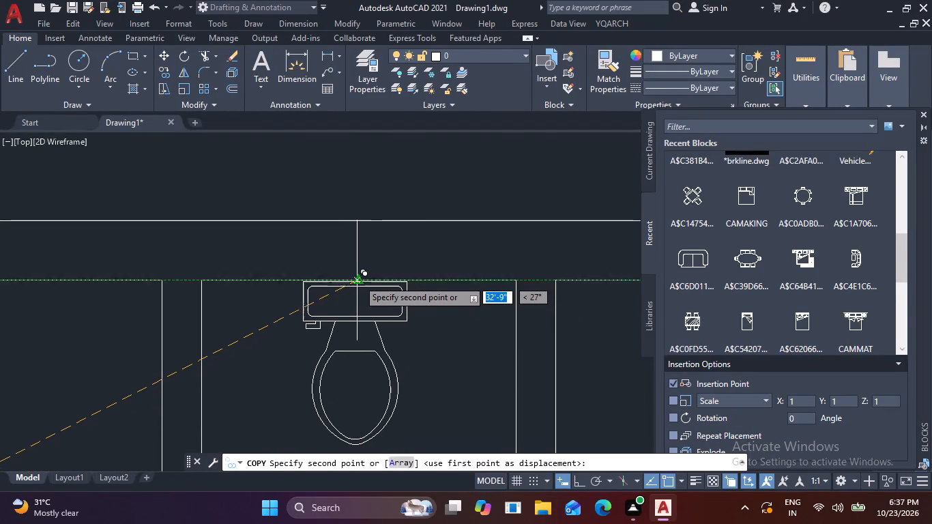
pyautogui.click(360, 278)
pyautogui.scroll(-3, 379, 312)
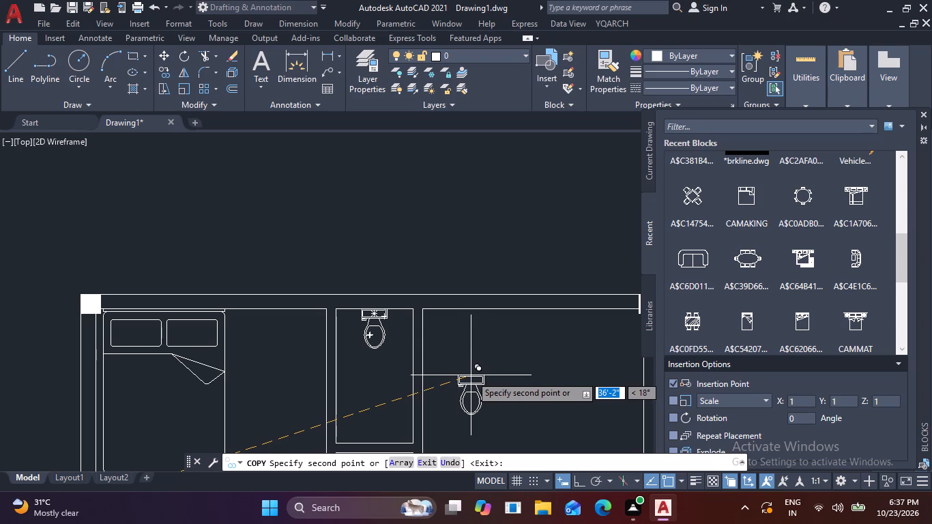
pyautogui.press('Escape')
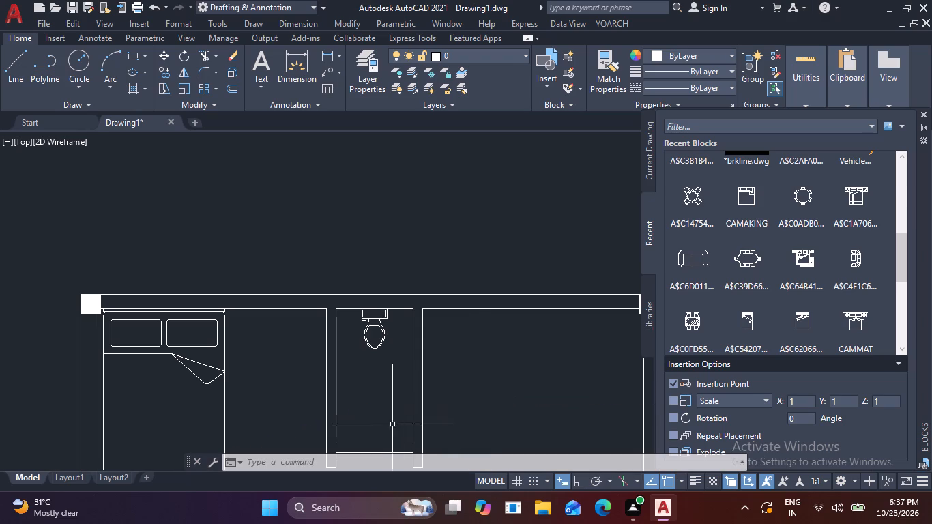
# Copy the double bed from the middle-left room to the empty space right of the floor plan.
pyautogui.scroll(-2, 392, 424)
pyautogui.moveTo(335, 434); pyautogui.dragTo(354, 288, button='middle')
pyautogui.click(361, 367)
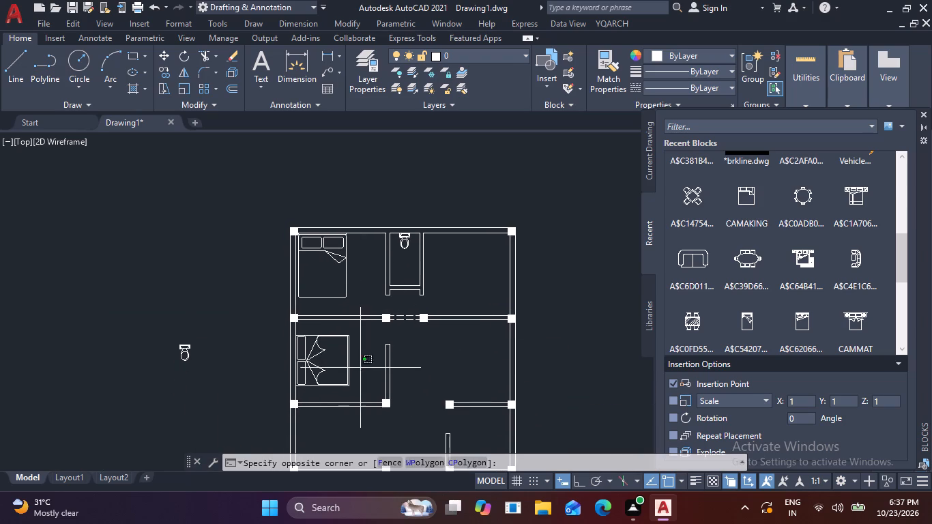
pyautogui.click(338, 355)
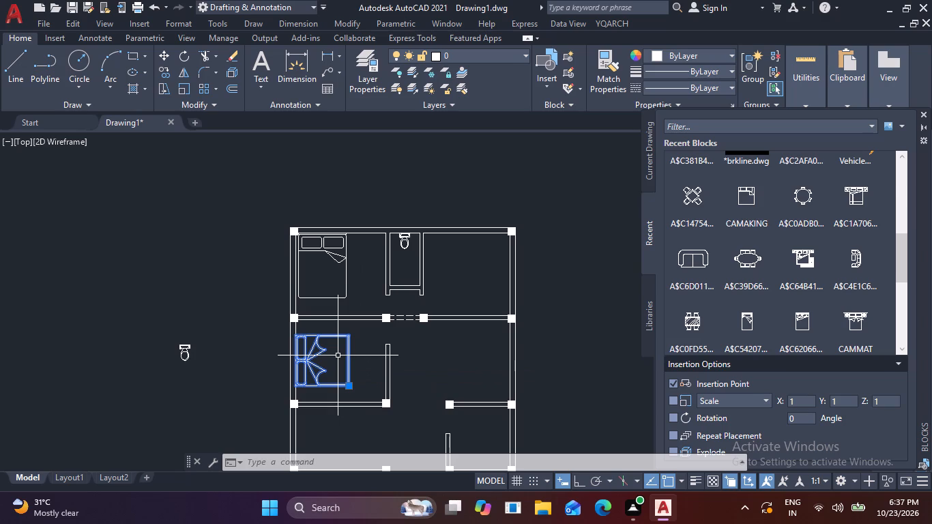
pyautogui.write('CO')
pyautogui.press('space')
pyautogui.click(338, 355)
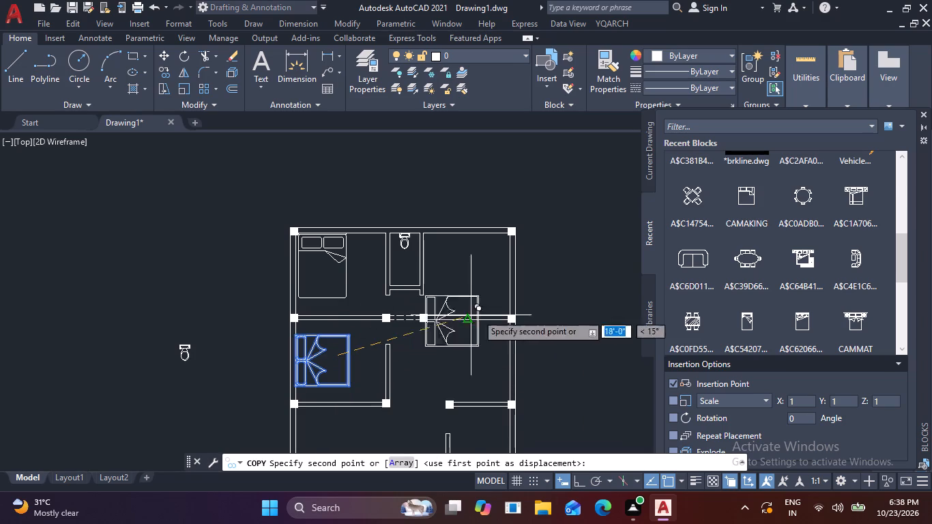
pyautogui.click(606, 280)
pyautogui.press('Escape')
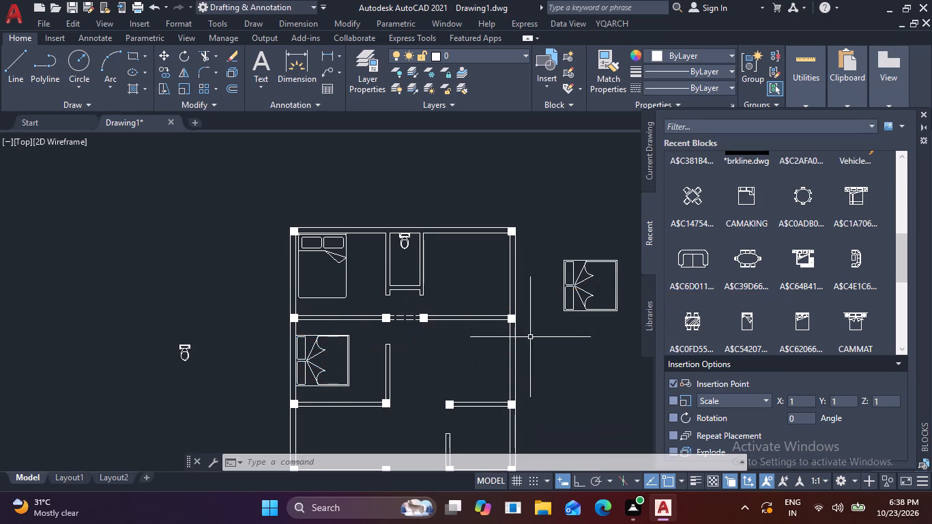
# Rotate the double bed copy beside the floor plan by 180 degrees so its pillows face right.
pyautogui.moveTo(526, 339); pyautogui.dragTo(331, 358, button='middle')
pyautogui.click(429, 347)
pyautogui.click(402, 306)
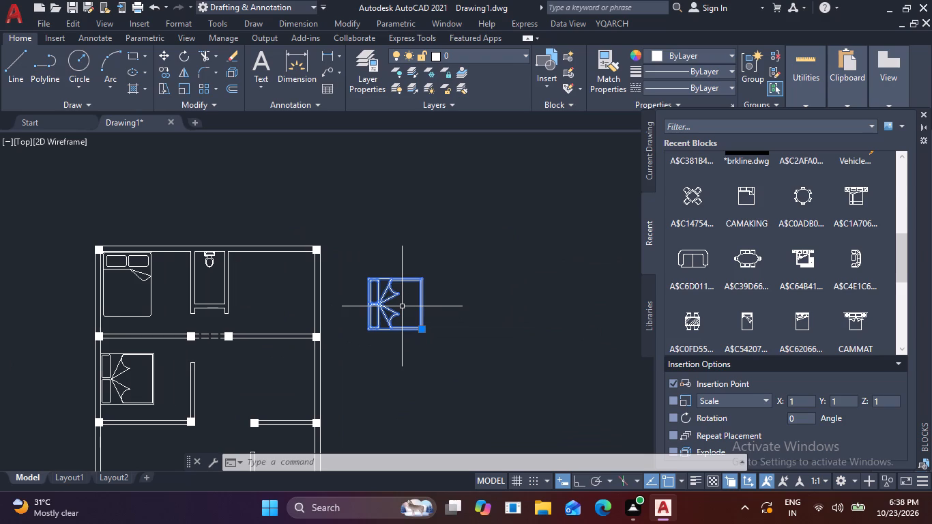
pyautogui.write('RO')
pyautogui.press('space')
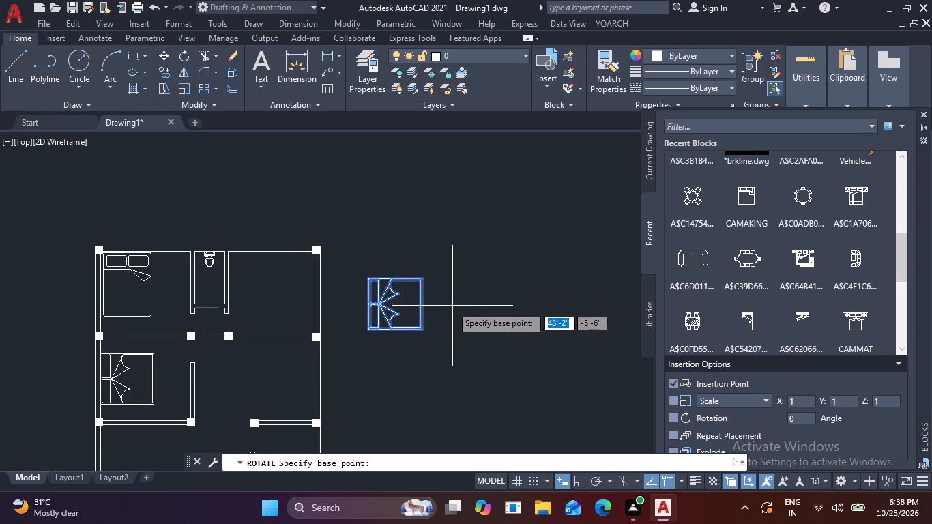
pyautogui.click(435, 331)
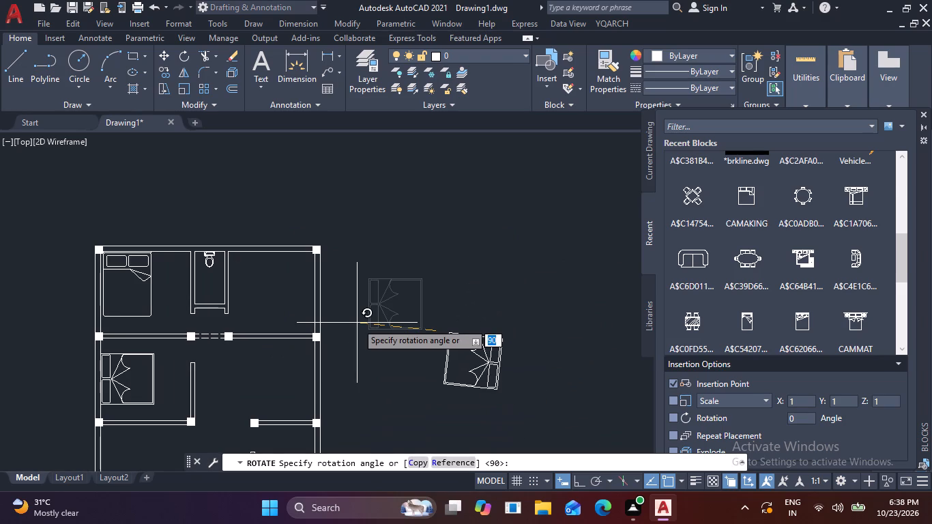
pyautogui.press('F8')
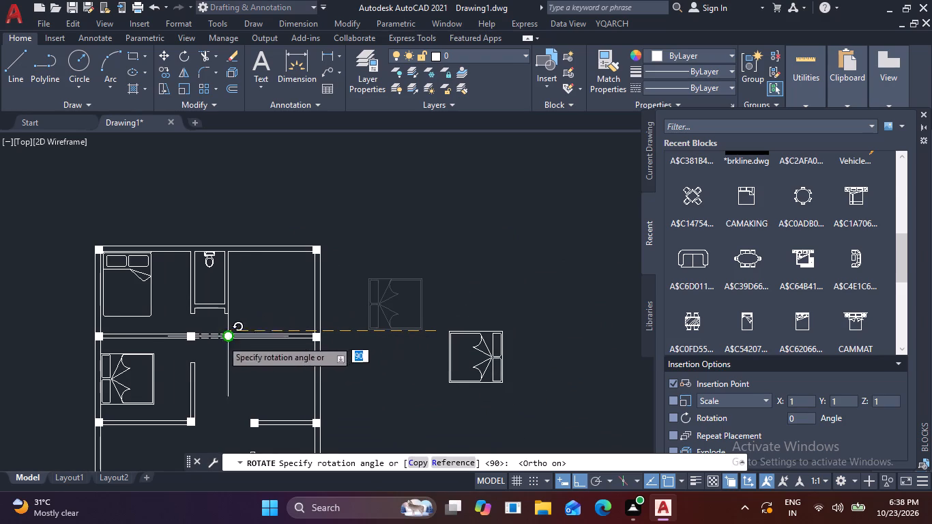
pyautogui.click(30, 348)
# Copy the rotated bed by its headboard edge's midpoint into the top-right room, against the right wall's inner face.
pyautogui.moveTo(510, 401); pyautogui.dragTo(508, 398)
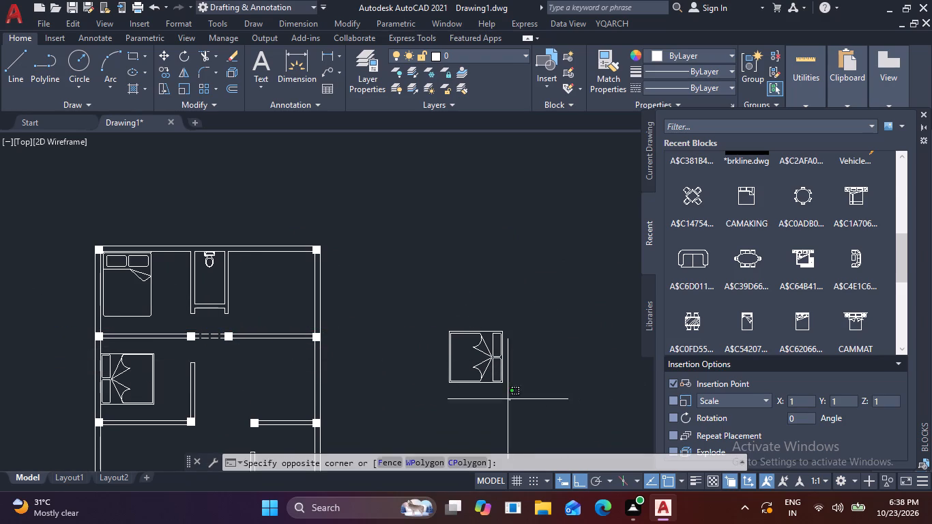
pyautogui.moveTo(508, 398); pyautogui.dragTo(499, 390)
pyautogui.click(393, 348)
pyautogui.write('CO')
pyautogui.press('space')
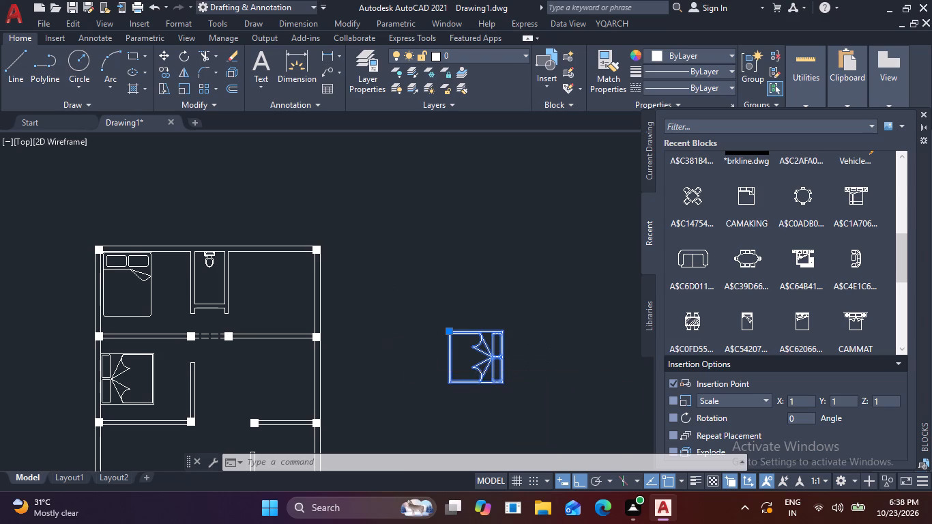
pyautogui.scroll(3, 495, 359)
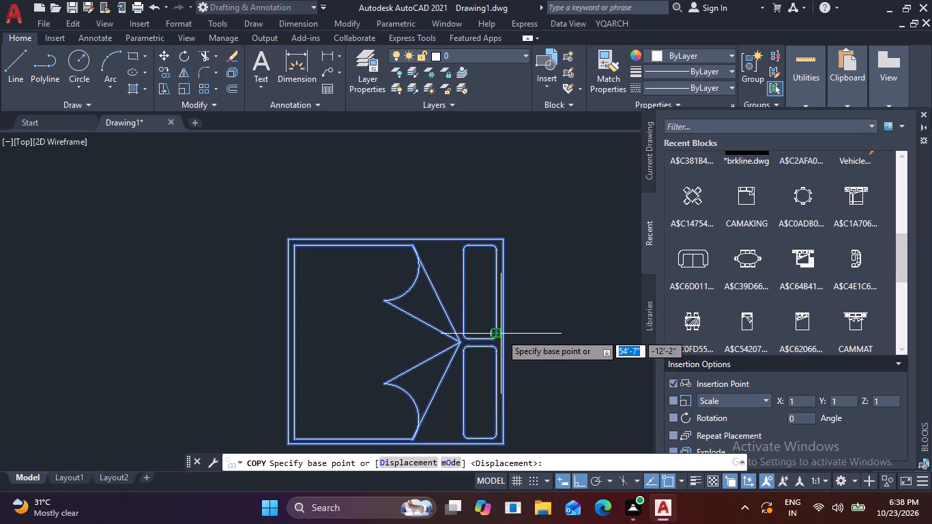
pyautogui.click(504, 342)
pyautogui.scroll(-4, 495, 345)
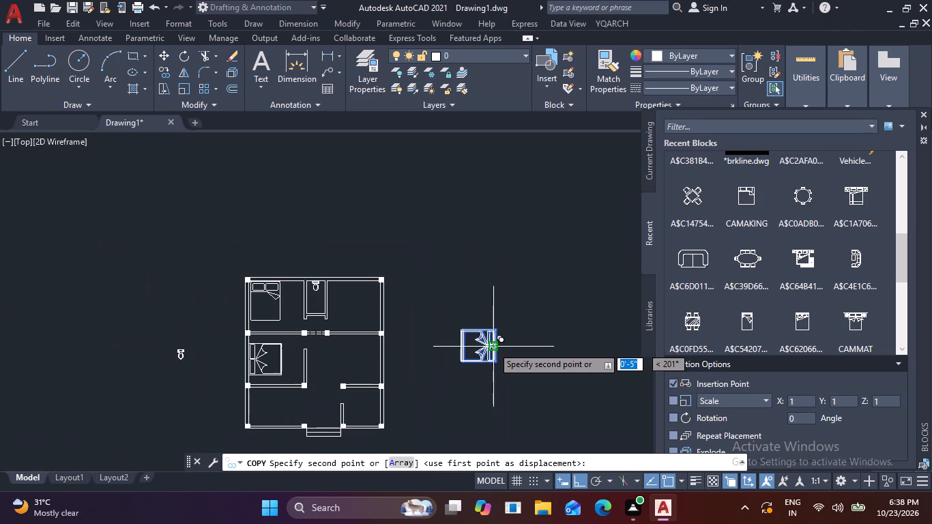
pyautogui.press('F8')
pyautogui.scroll(3, 375, 315)
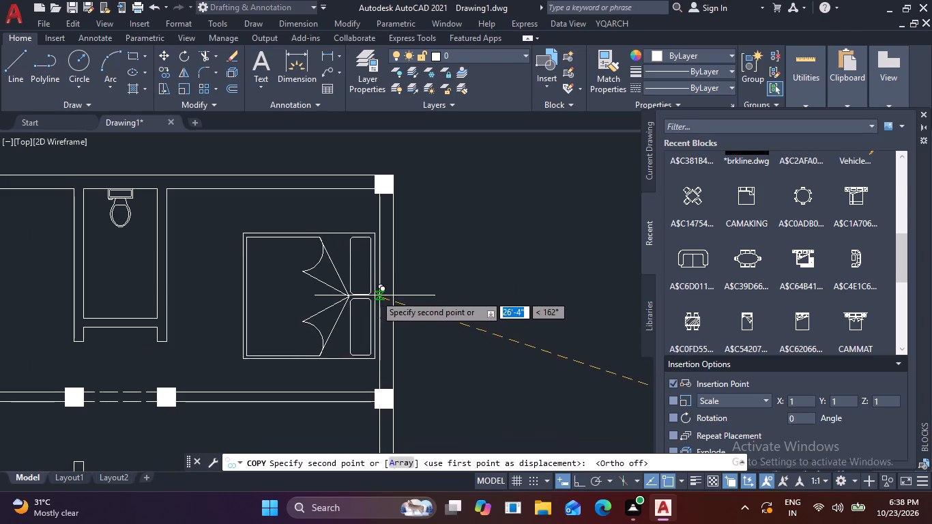
pyautogui.click(379, 287)
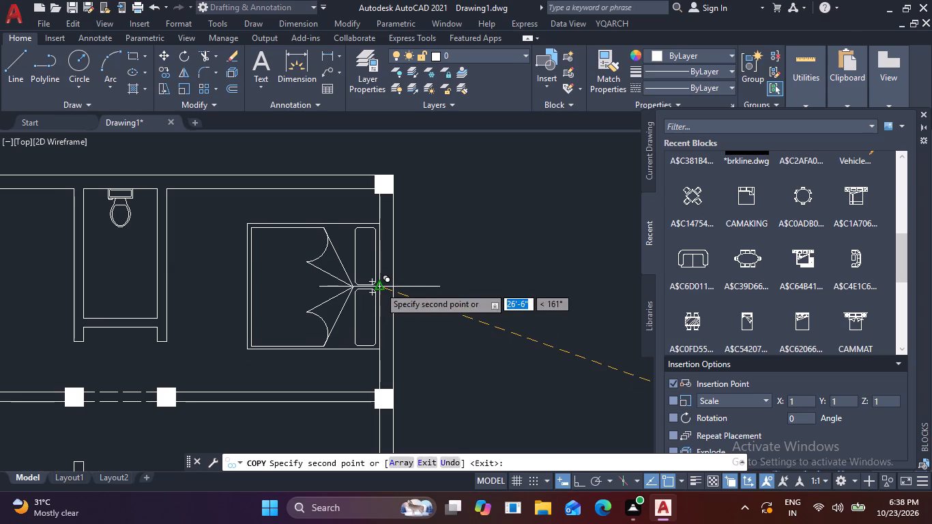
pyautogui.press('Escape')
# Delete the spare double bed in the empty space right of the floor plan.
pyautogui.scroll(-4, 694, 292)
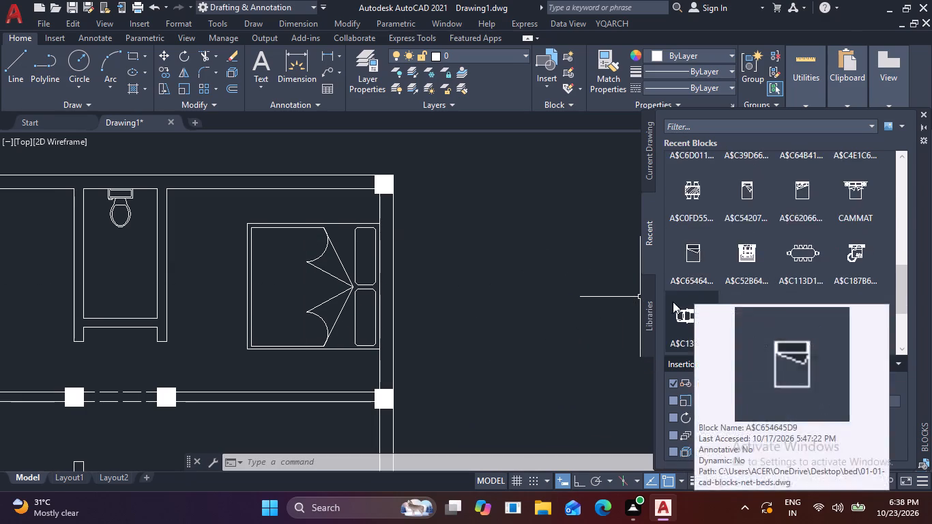
pyautogui.scroll(-3, 562, 308)
pyautogui.moveTo(555, 319); pyautogui.dragTo(521, 270, button='middle')
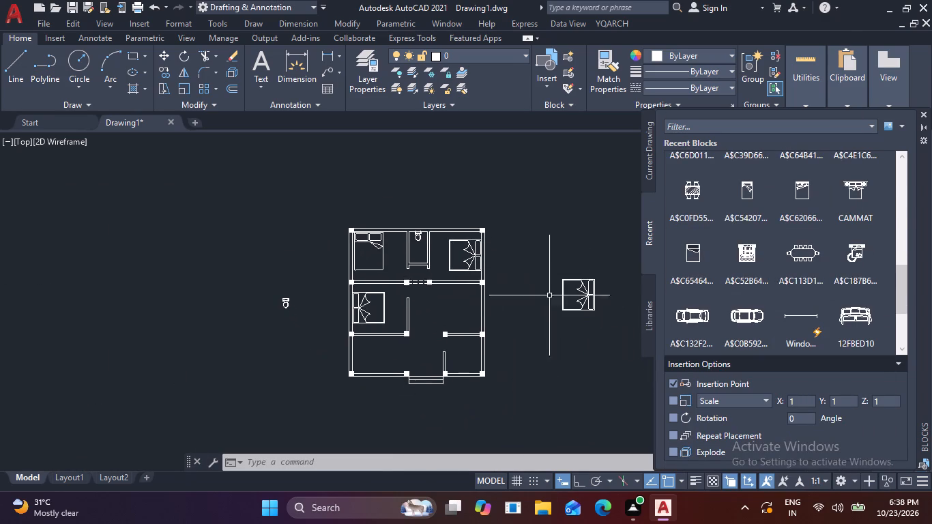
pyautogui.click(600, 321)
pyautogui.click(563, 284)
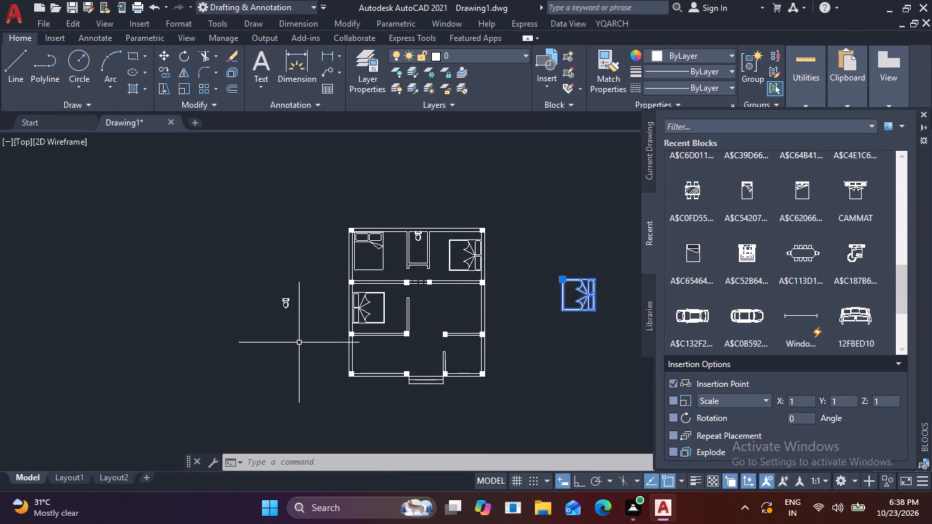
pyautogui.press('Delete')
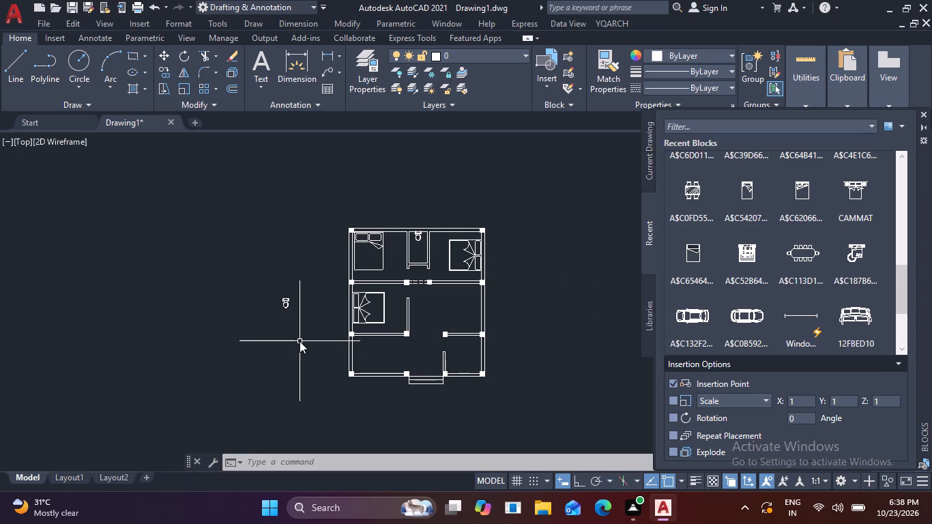
# Insert the three-seat sofa block from the recent blocks into the empty space left of the floor plan, above the spare toilet.
pyautogui.scroll(1, 279, 306)
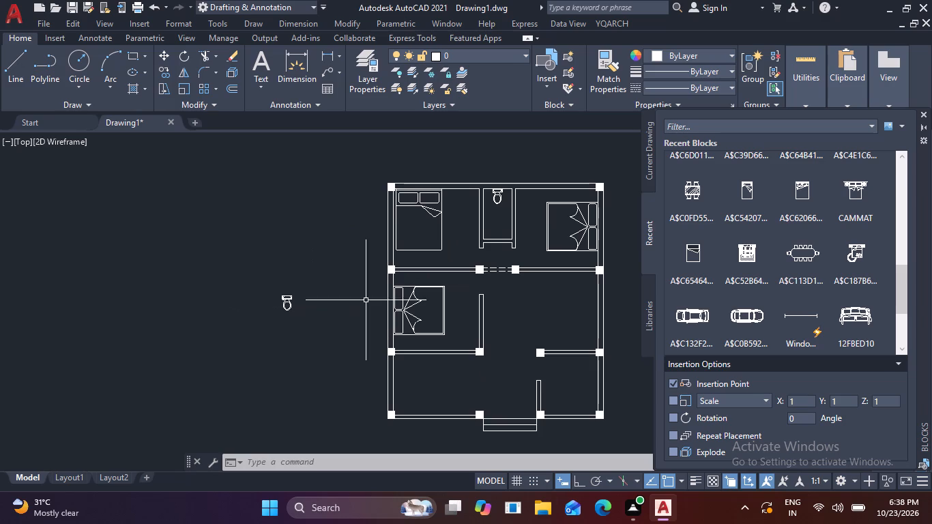
pyautogui.moveTo(526, 242); pyautogui.dragTo(503, 259, button='middle')
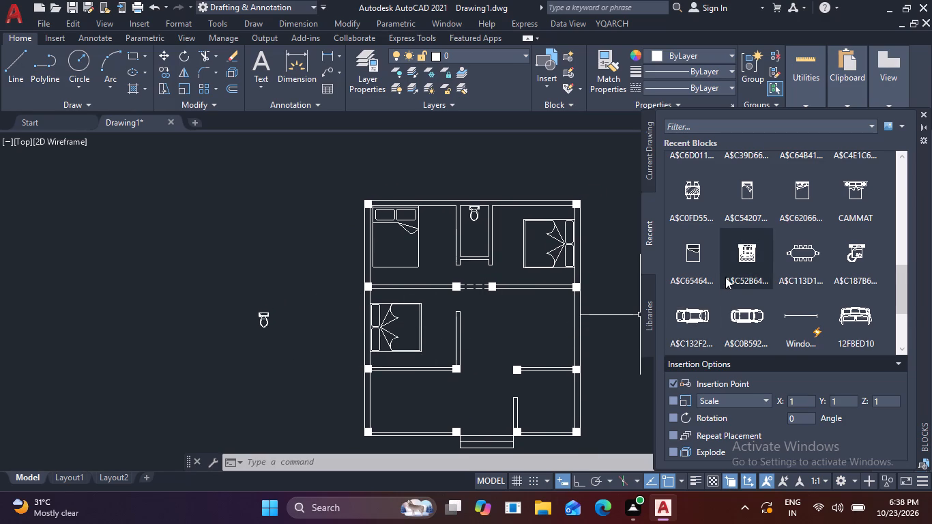
pyautogui.scroll(-2, 725, 276)
pyautogui.scroll(11, 725, 276)
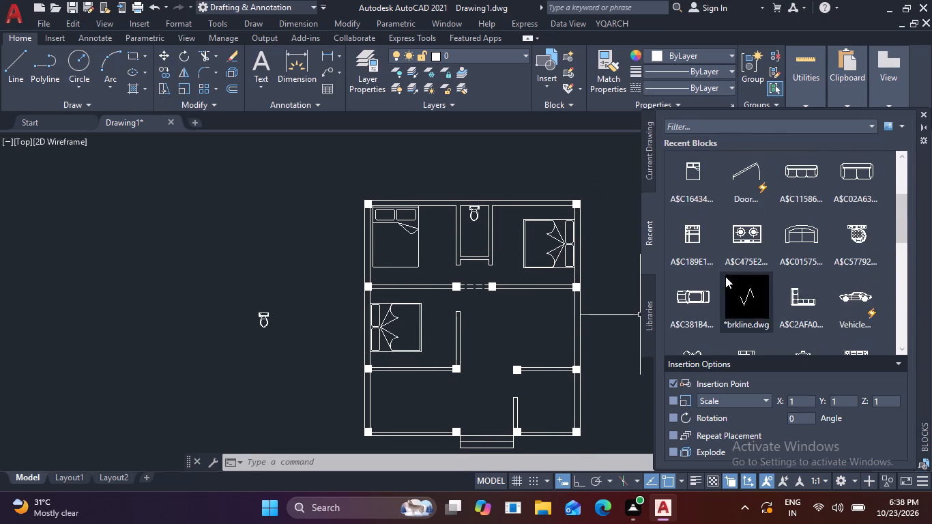
pyautogui.scroll(11, 725, 276)
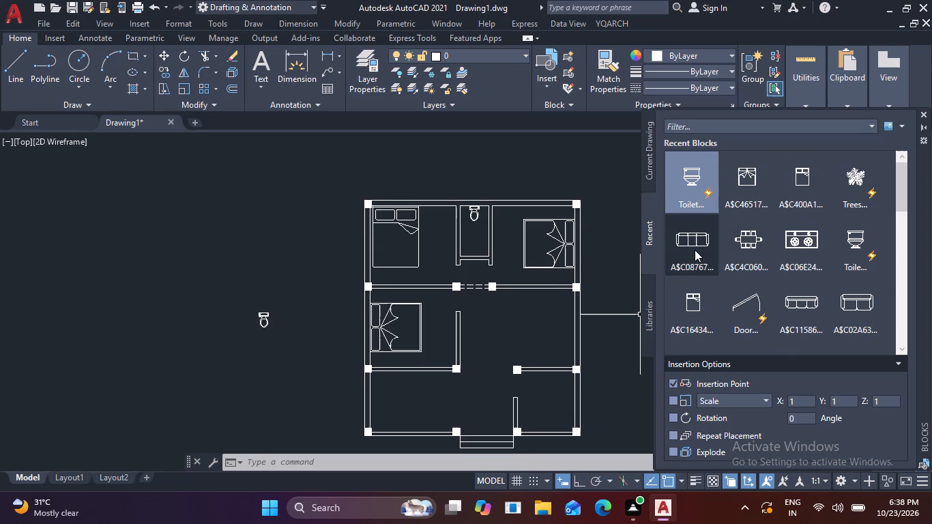
pyautogui.moveTo(691, 246); pyautogui.dragTo(254, 267)
# Scale up the tiny inserted sofa freehand to furniture size, using its location as the base point.
pyautogui.click(278, 278)
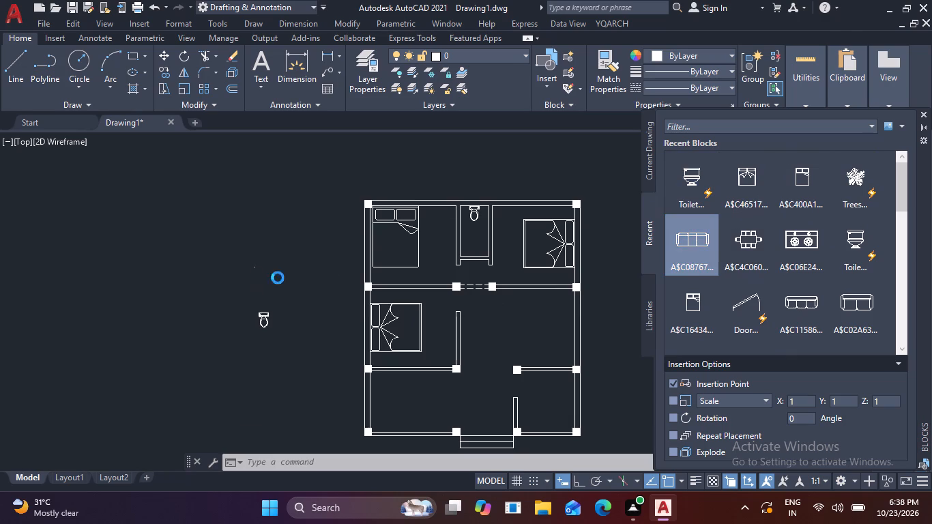
pyautogui.click(209, 248)
pyautogui.press('s')
pyautogui.press('c')
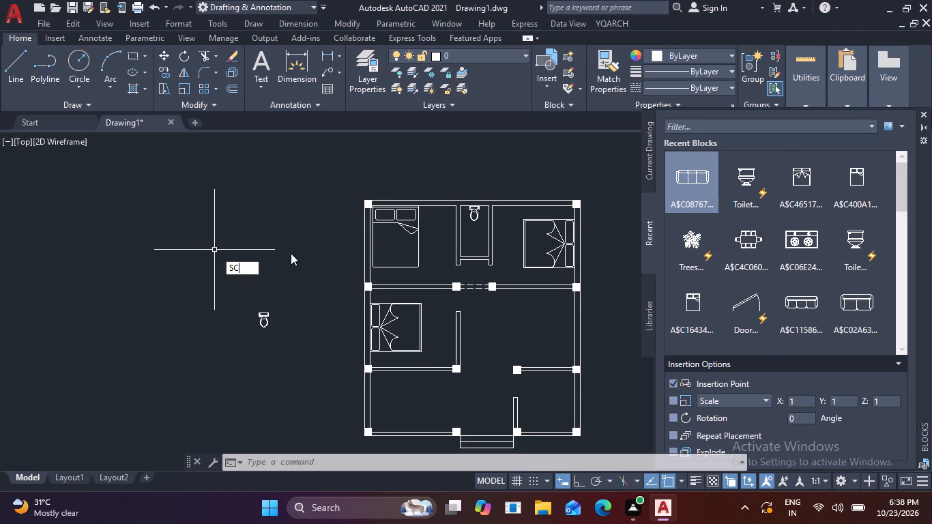
pyautogui.press('space')
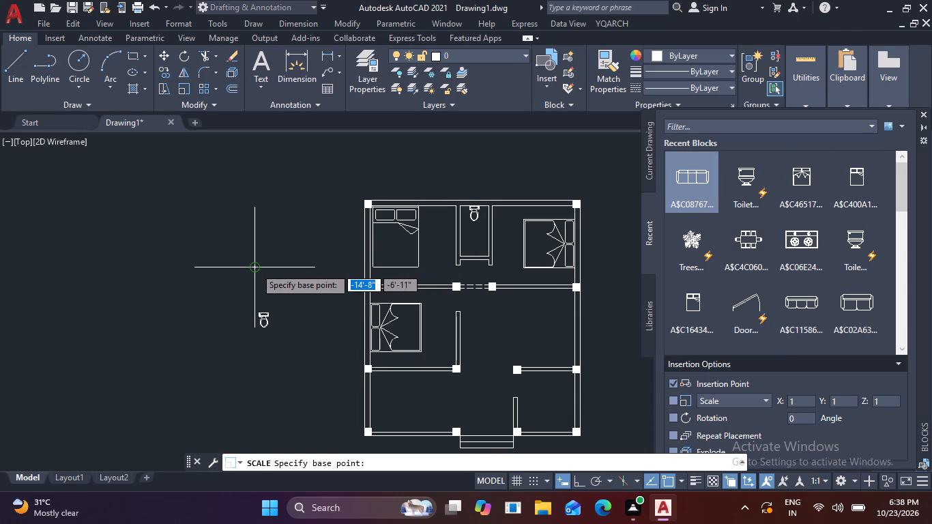
pyautogui.click(255, 267)
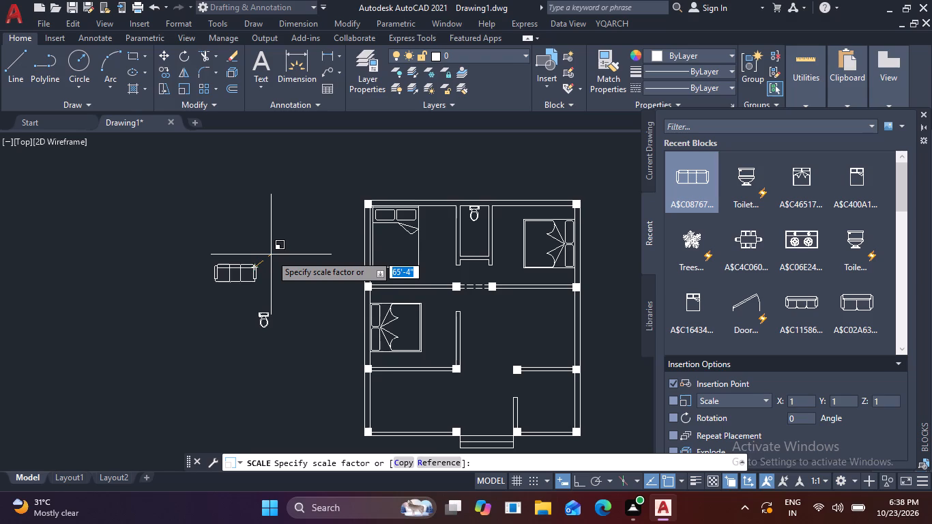
pyautogui.click(271, 254)
# Copy the sofa by its back edge into the middle-right room, just below the upper wall between the two columns.
pyautogui.moveTo(266, 289); pyautogui.dragTo(252, 284)
pyautogui.click(230, 273)
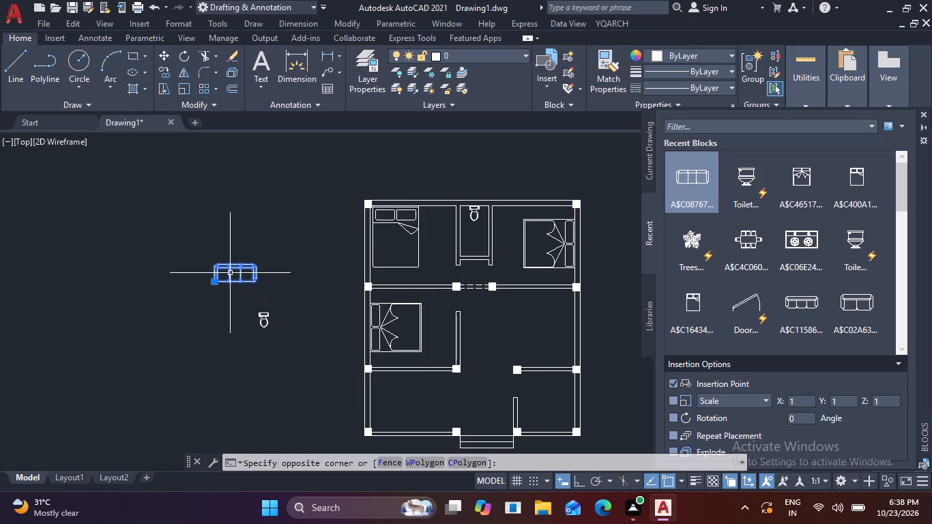
pyautogui.write('CO')
pyautogui.press('space')
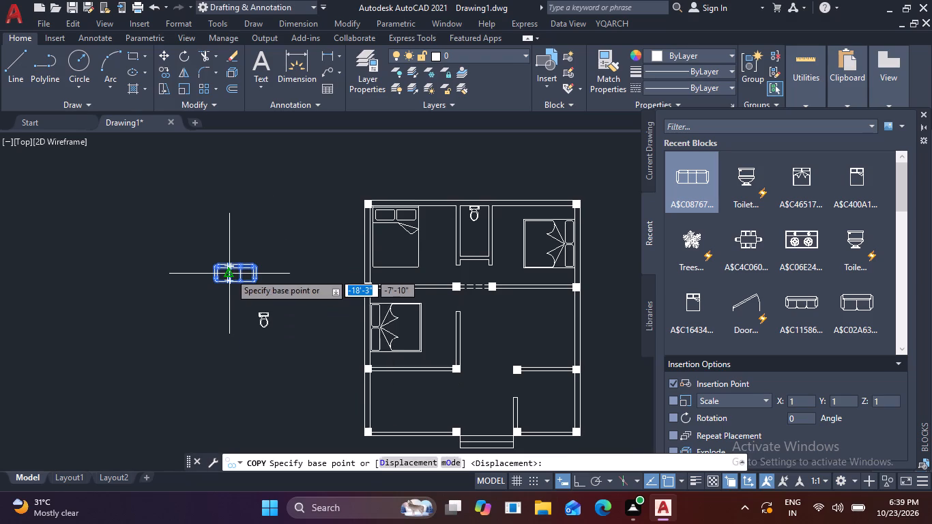
pyautogui.scroll(2, 229, 272)
pyautogui.click(238, 254)
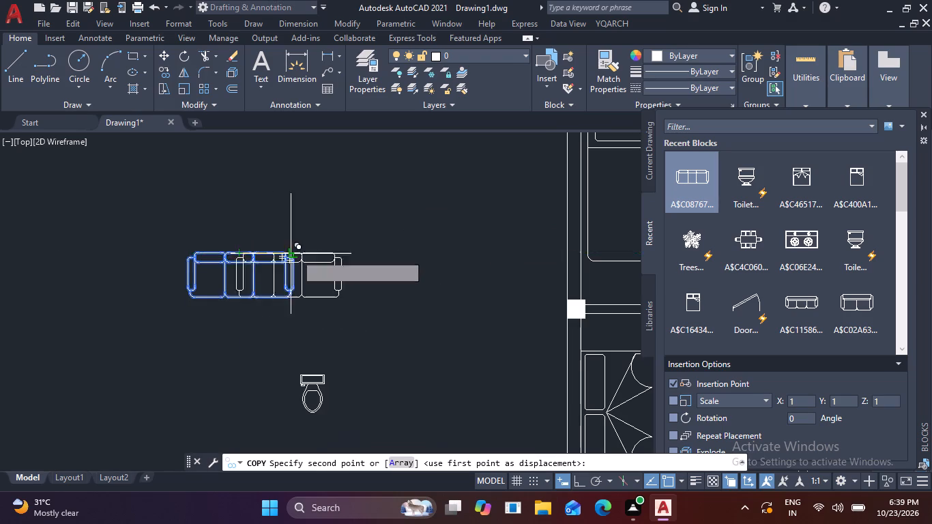
pyautogui.scroll(-2, 325, 257)
pyautogui.moveTo(326, 258); pyautogui.dragTo(194, 260, button='middle')
pyautogui.press('F8')
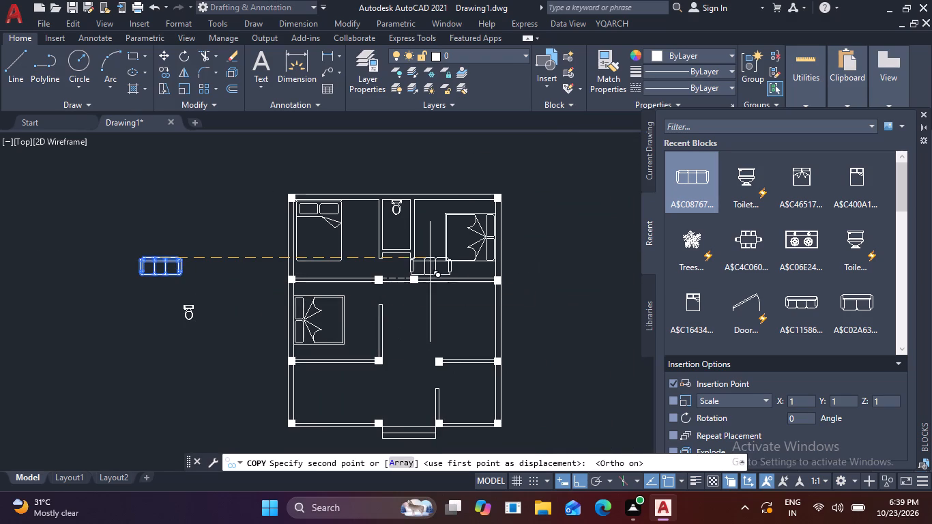
pyautogui.press('F8')
pyautogui.scroll(1, 448, 283)
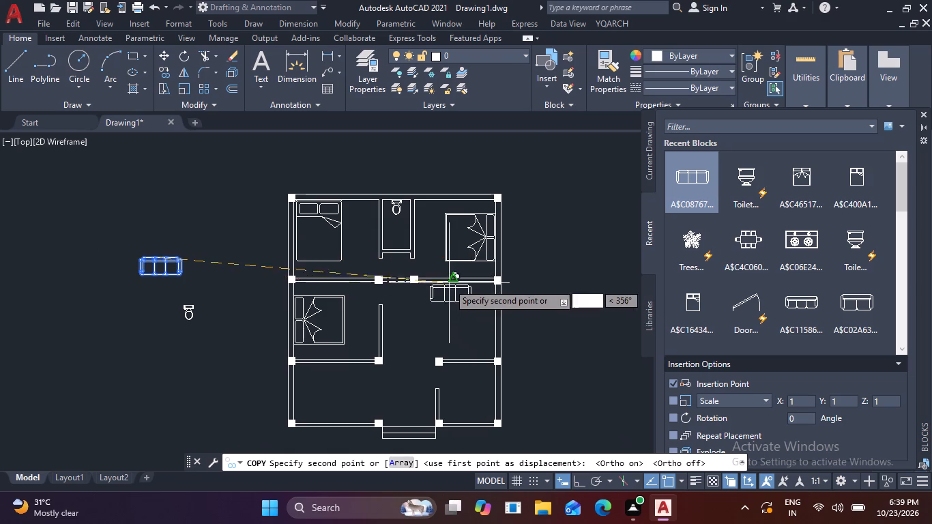
pyautogui.scroll(3, 448, 283)
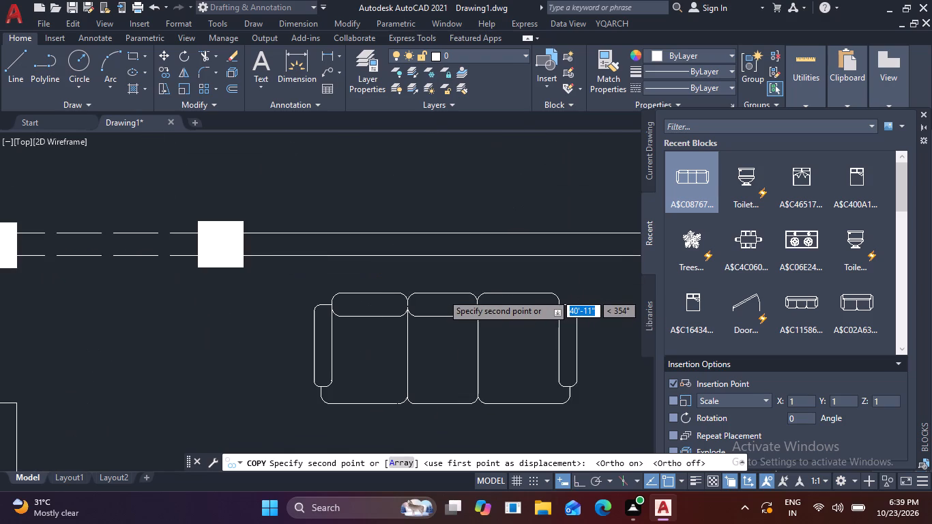
pyautogui.click(449, 272)
pyautogui.scroll(-3, 452, 299)
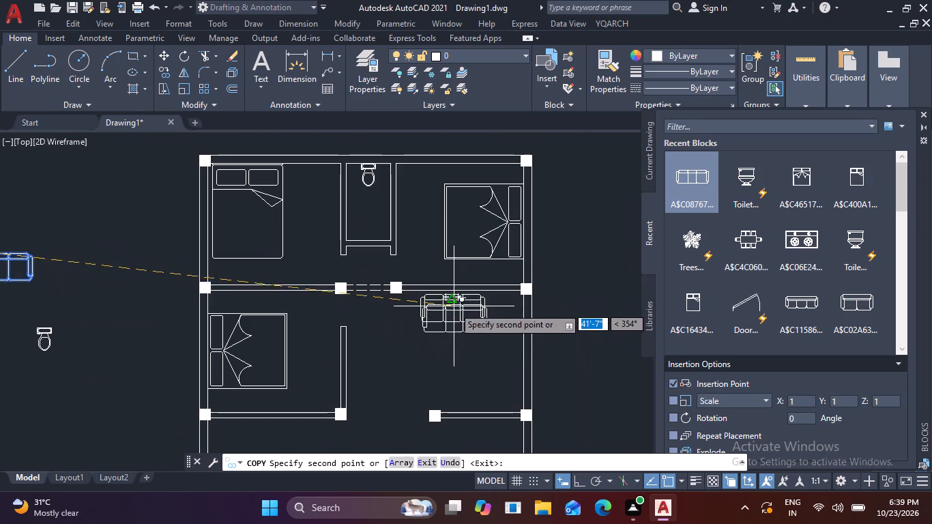
pyautogui.press('Escape')
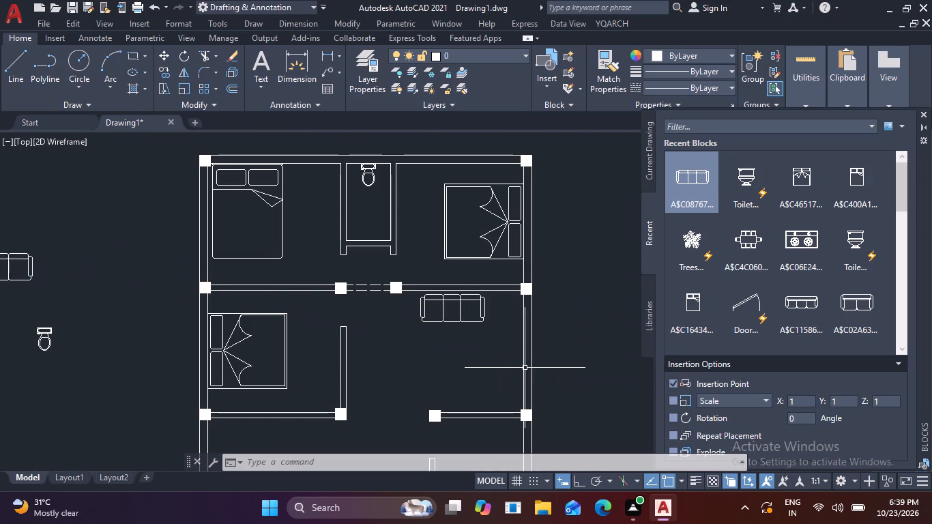
# Insert the eight-chair dining table block from the recent blocks into the empty space right of the floor plan.
pyautogui.moveTo(630, 348); pyautogui.dragTo(504, 341, button='middle')
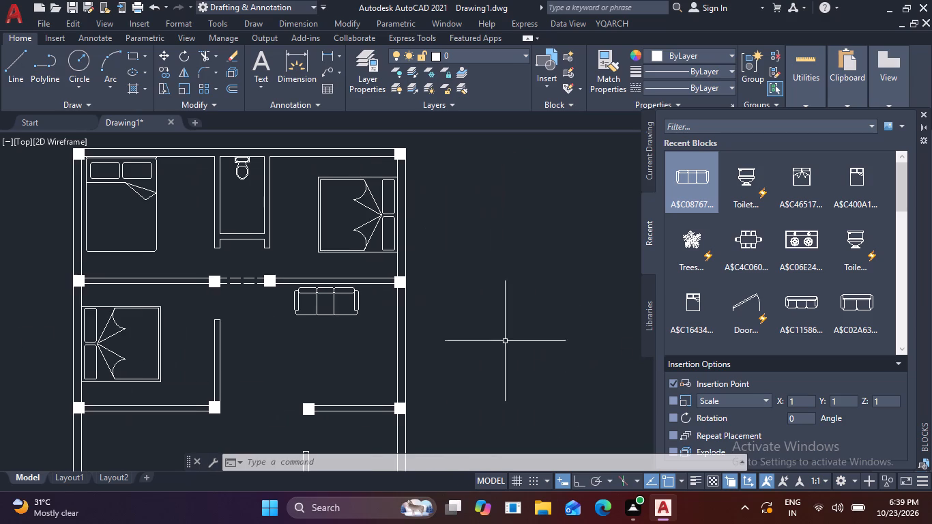
pyautogui.click(745, 247)
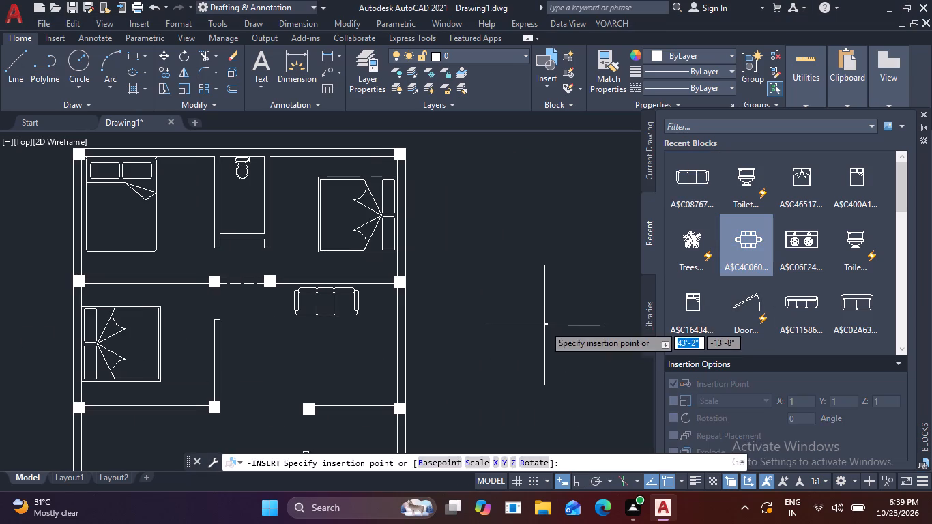
pyautogui.click(544, 325)
# Scale up the tiny inserted dining table freehand to furniture size, using its location as the base point.
pyautogui.click(568, 339)
pyautogui.click(507, 296)
pyautogui.write('SC')
pyautogui.press('space')
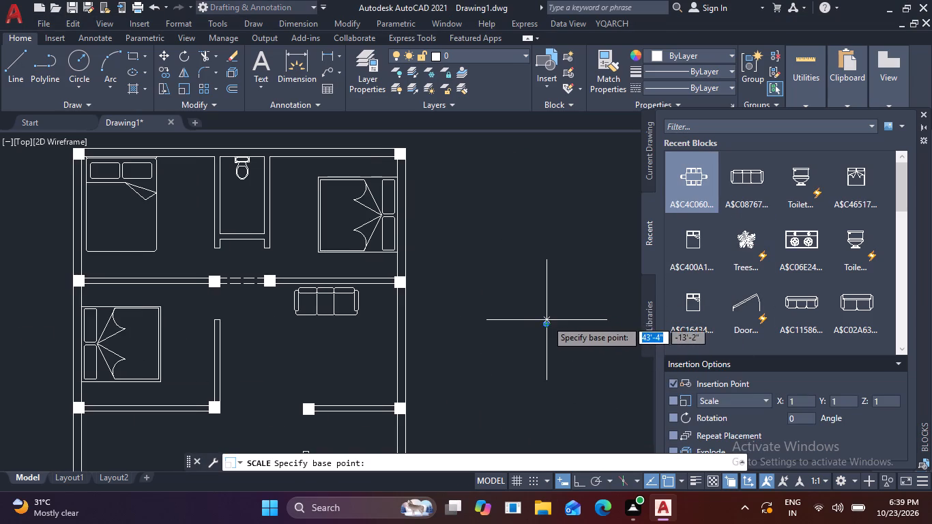
pyautogui.click(545, 325)
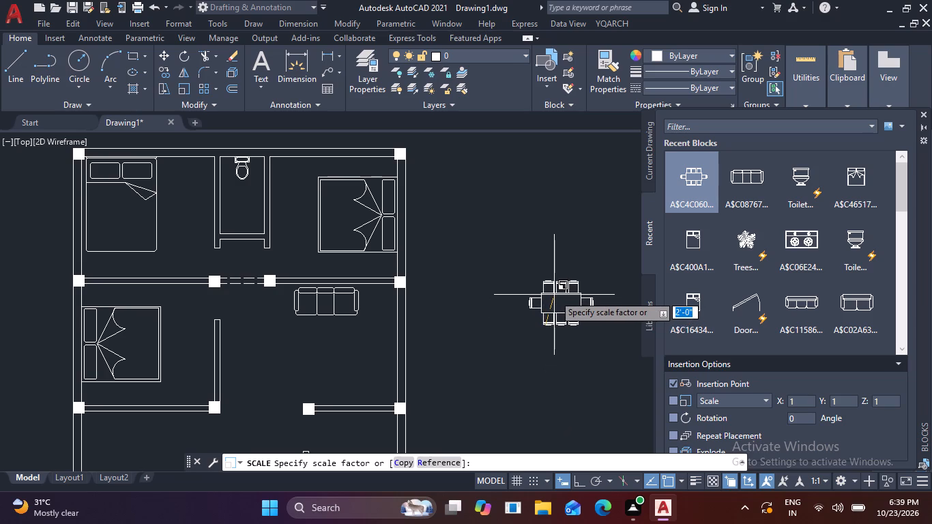
pyautogui.click(554, 295)
# Finish the dining table's freehand scaling and rotate it 90 degrees counterclockwise about a point near its lower-left corner, with Ortho on.
pyautogui.click(590, 317)
pyautogui.click(545, 303)
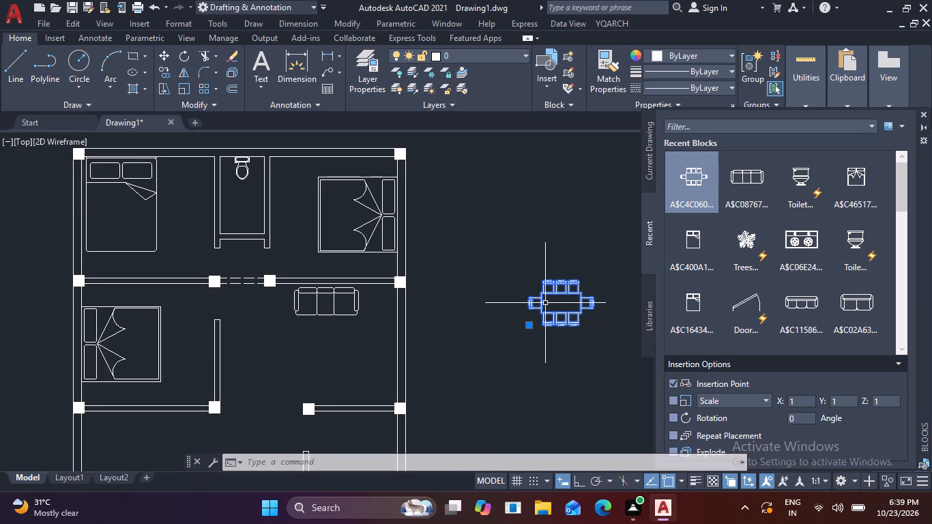
pyautogui.write('RO')
pyautogui.press('space')
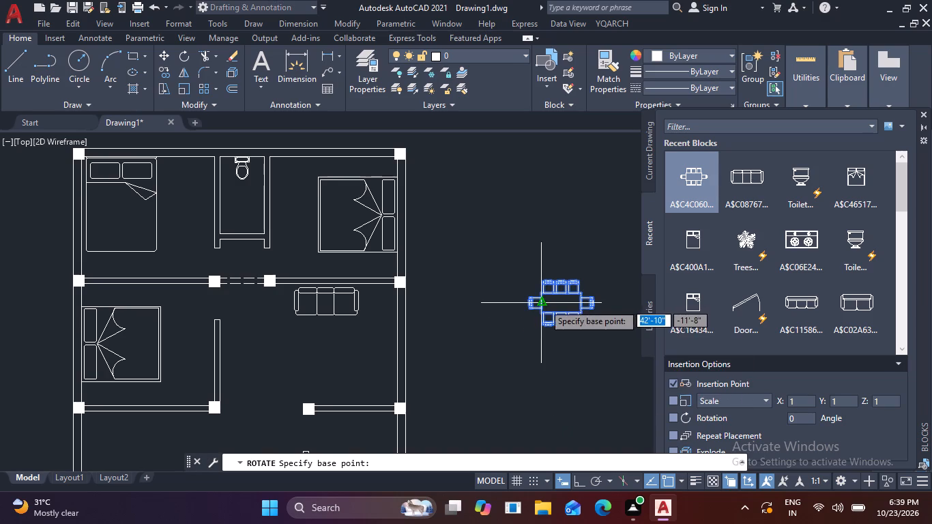
pyautogui.click(535, 319)
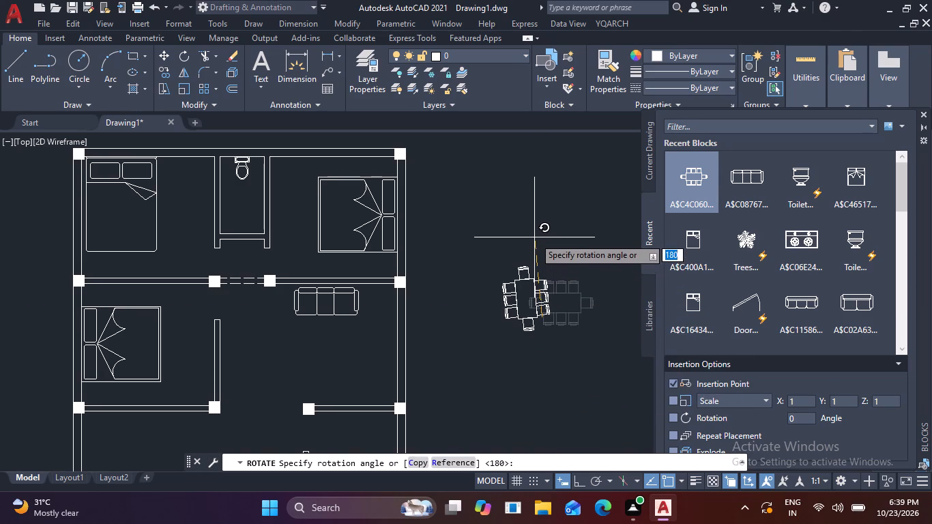
pyautogui.press('F8')
pyautogui.click(547, 218)
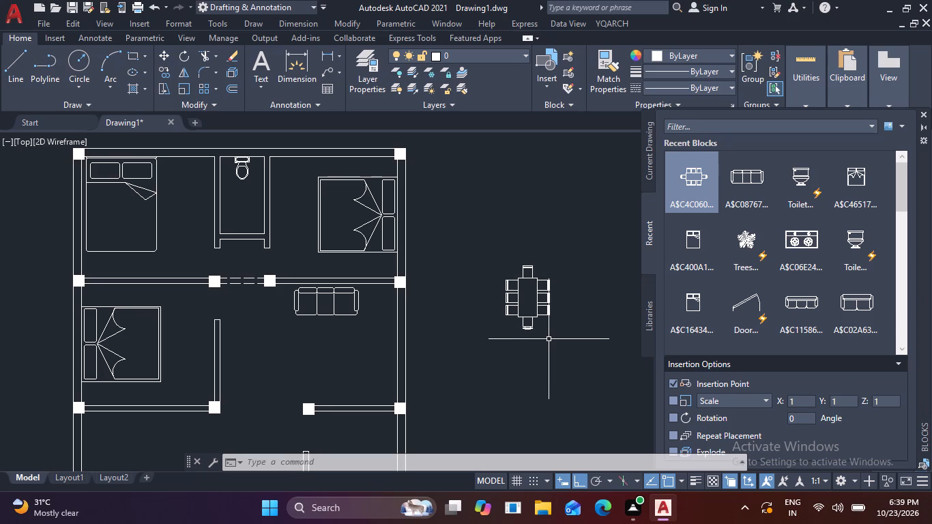
# Explode the rotated dining table block into separate objects.
pyautogui.scroll(2, 555, 332)
pyautogui.click(500, 293)
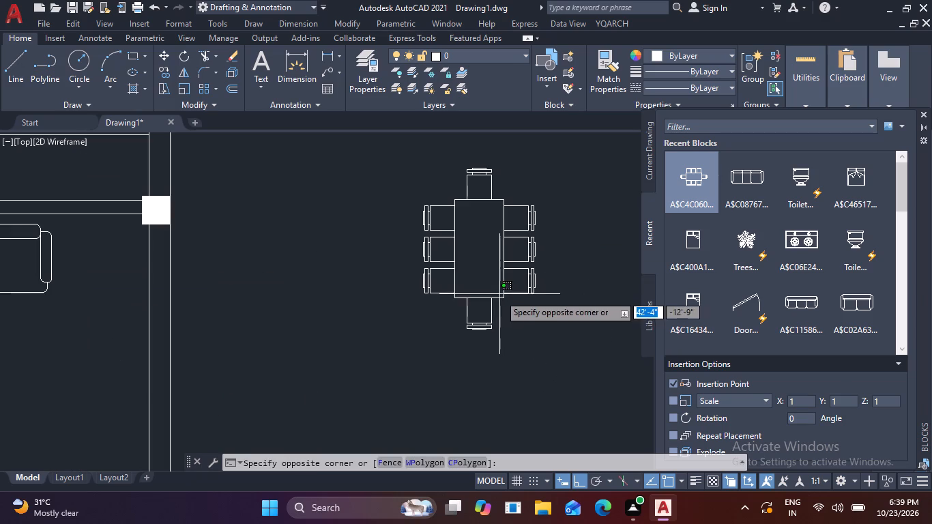
pyautogui.click(491, 306)
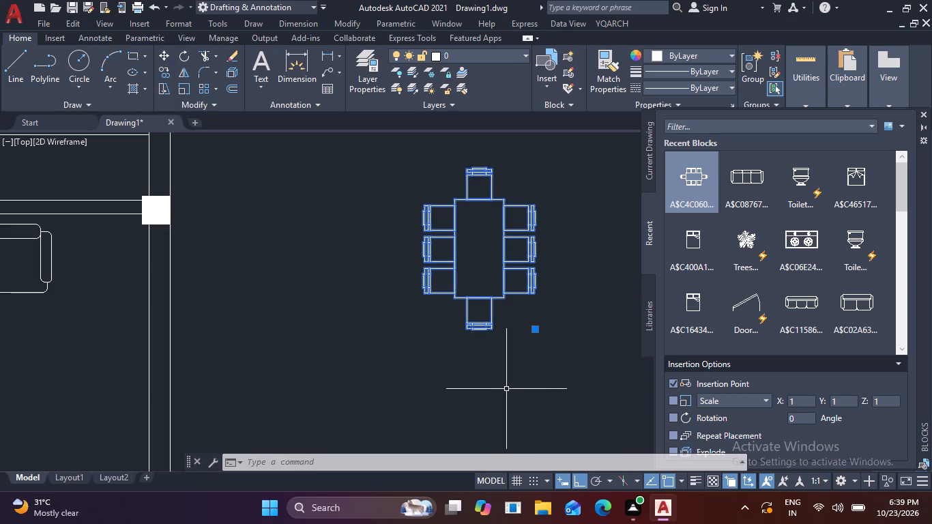
pyautogui.write('X')
pyautogui.press('space')
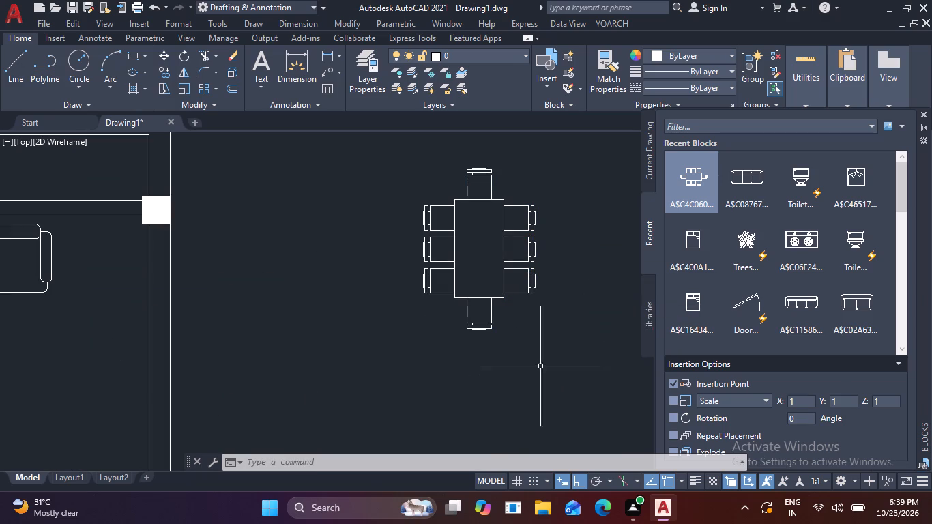
# Delete the three chairs along the right long side of the exploded dining table.
pyautogui.click(553, 313)
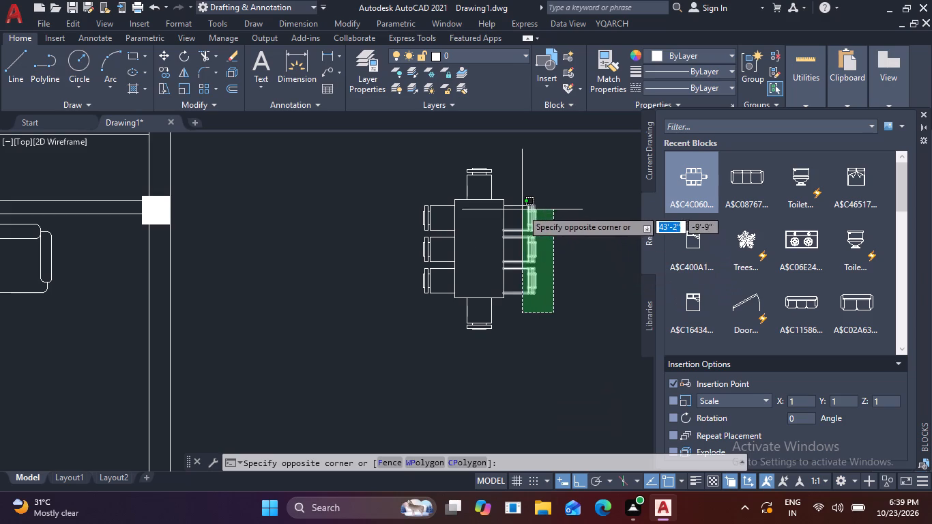
pyautogui.click(517, 195)
pyautogui.press('Delete')
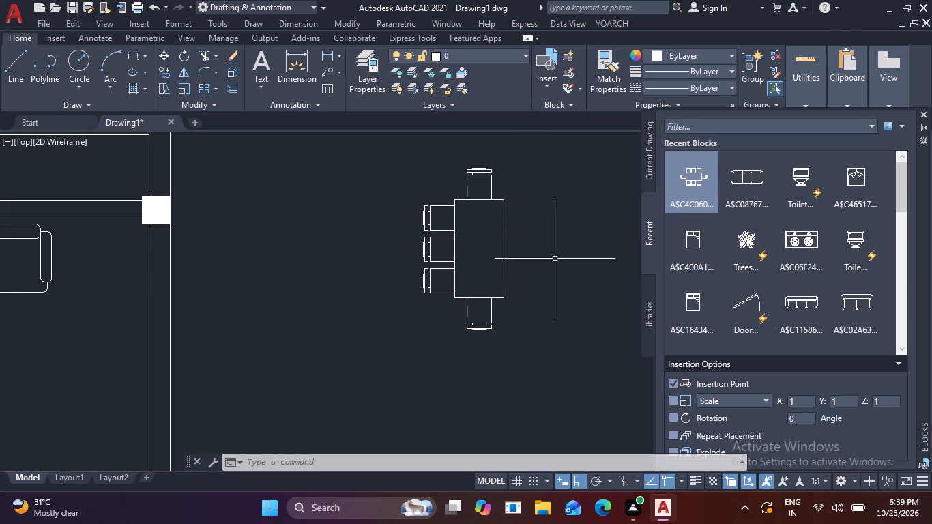
# Copy the five-chair table by its tabletop's lower-right corner onto the right wall's inner face in the middle-right room, with Ortho off.
pyautogui.moveTo(530, 391); pyautogui.dragTo(525, 383)
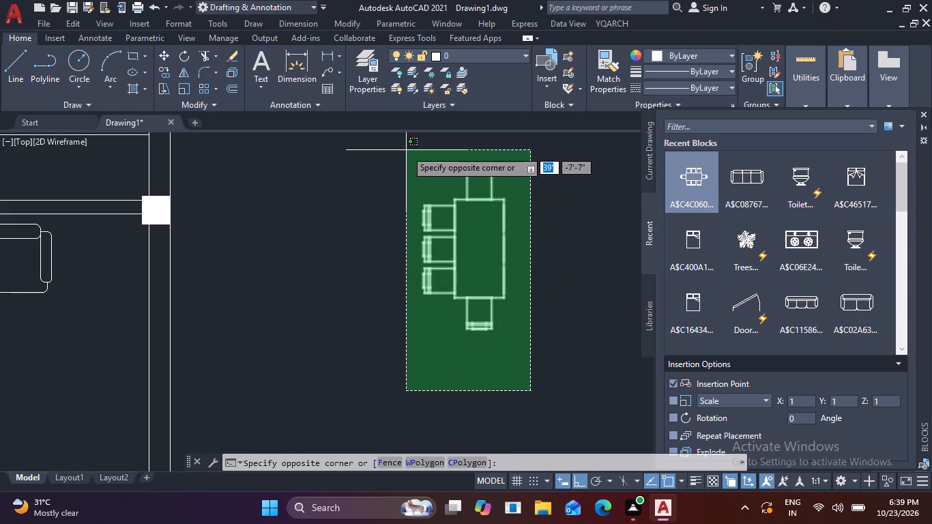
pyautogui.click(406, 150)
pyautogui.write('CO')
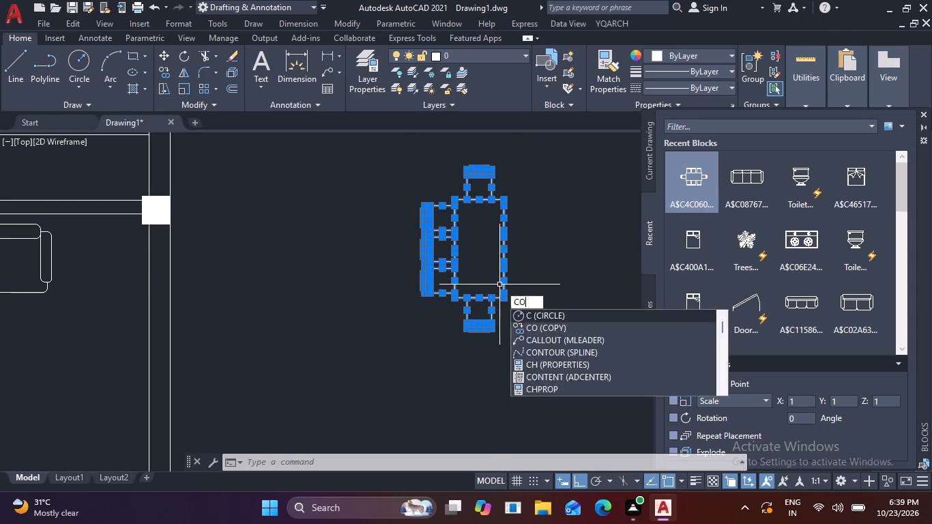
pyautogui.press('space')
pyautogui.click(507, 298)
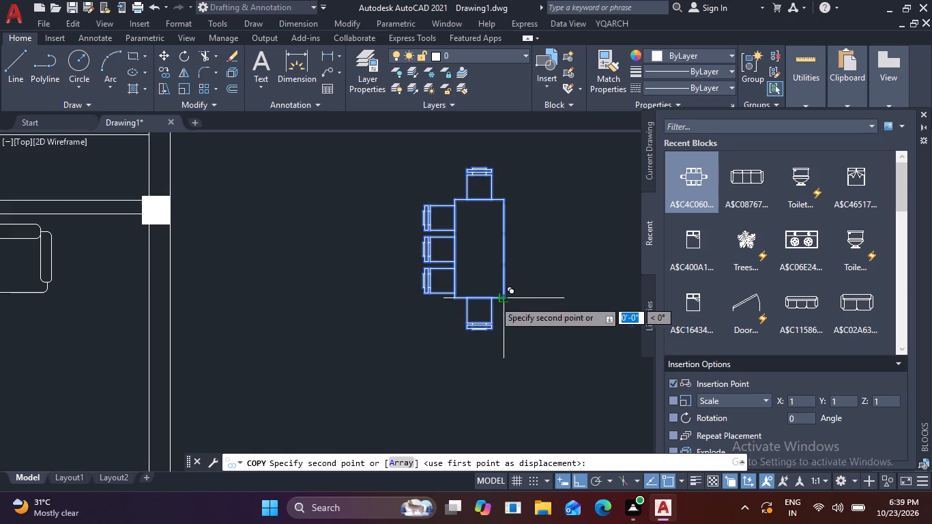
pyautogui.press('F8')
pyautogui.scroll(-2, 405, 361)
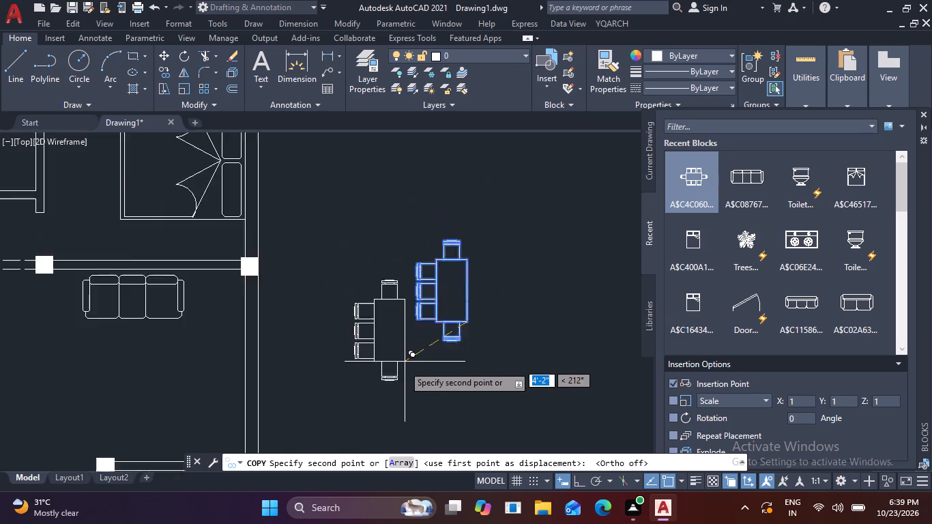
pyautogui.moveTo(402, 366); pyautogui.dragTo(425, 338, button='middle')
pyautogui.scroll(2, 330, 360)
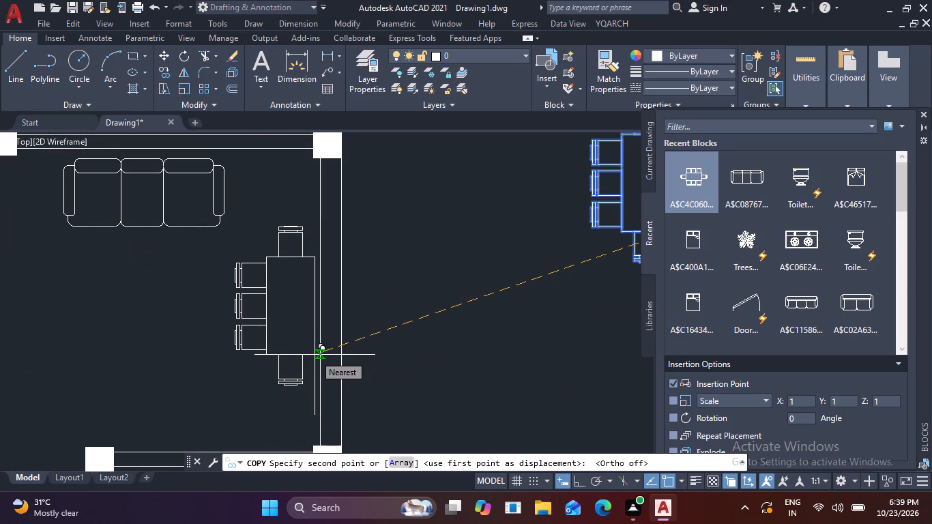
pyautogui.click(315, 355)
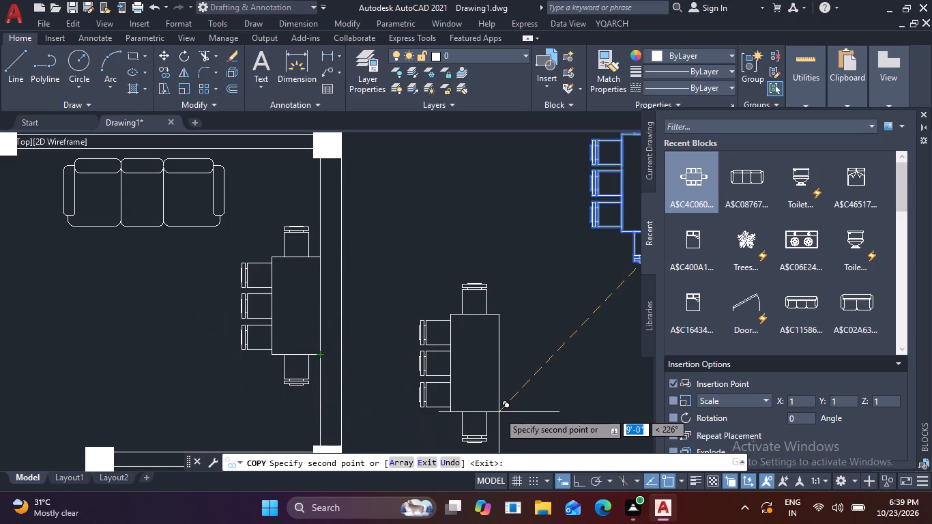
pyautogui.press('Escape')
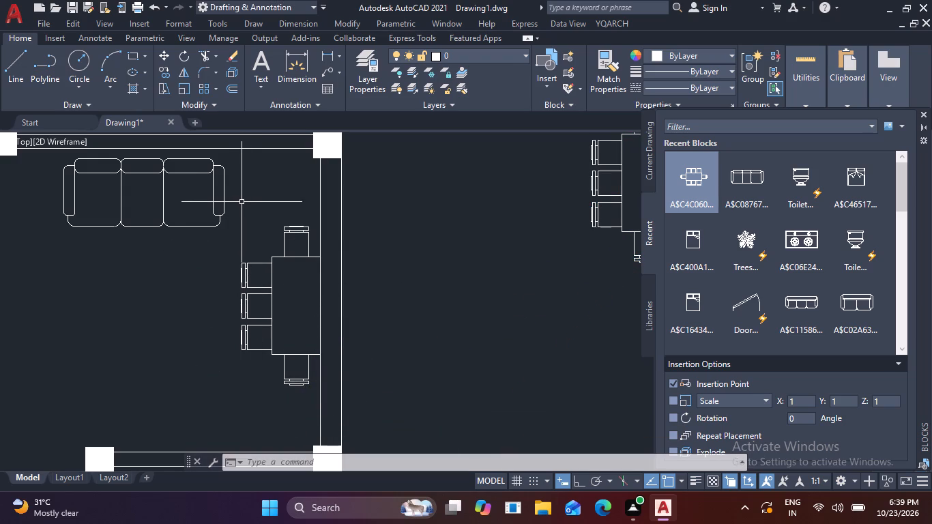
# Move the copied table and chairs, without the tabletop's right edge, about 3" left from the right wall.
pyautogui.click(231, 204)
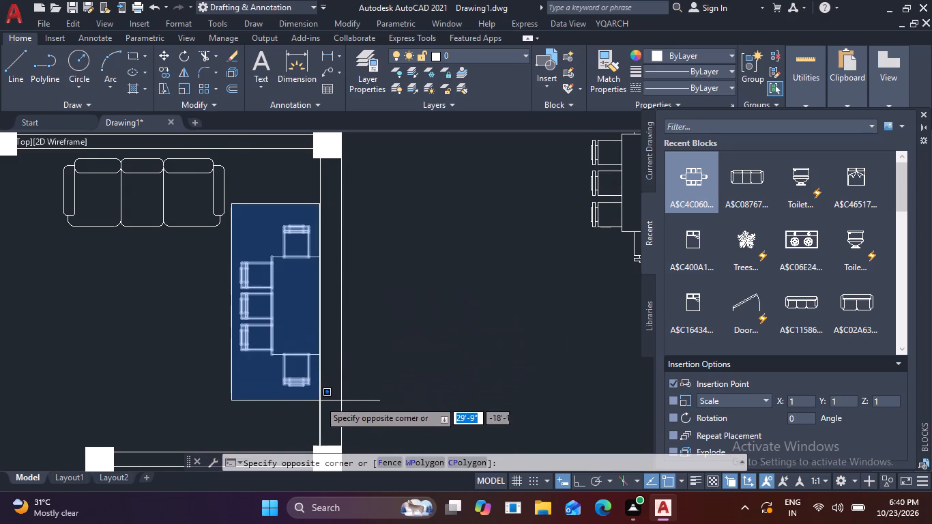
pyautogui.click(311, 411)
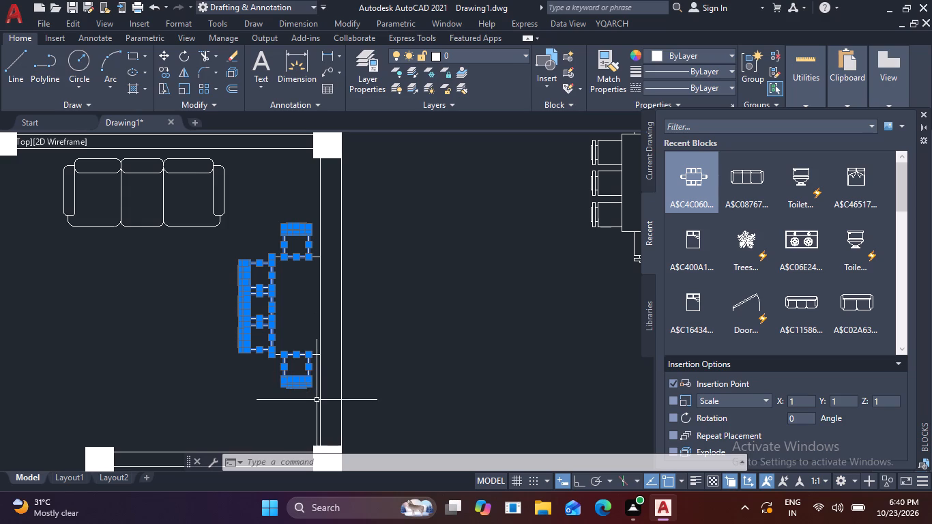
pyautogui.click(317, 401)
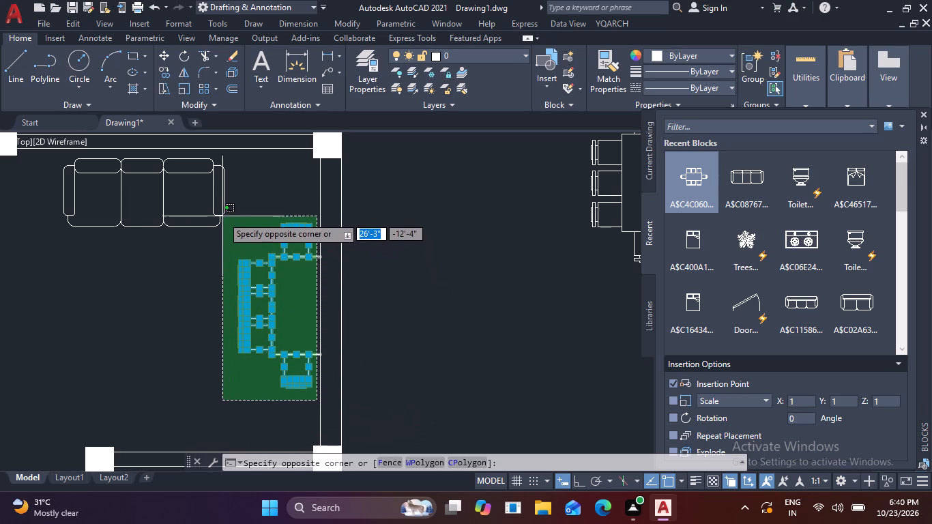
pyautogui.click(231, 205)
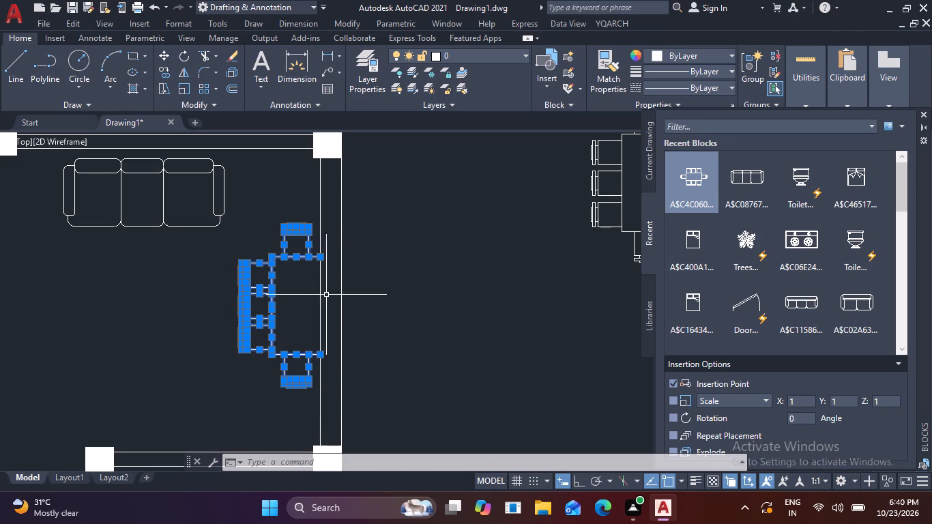
pyautogui.scroll(1, 366, 315)
pyautogui.press('v')
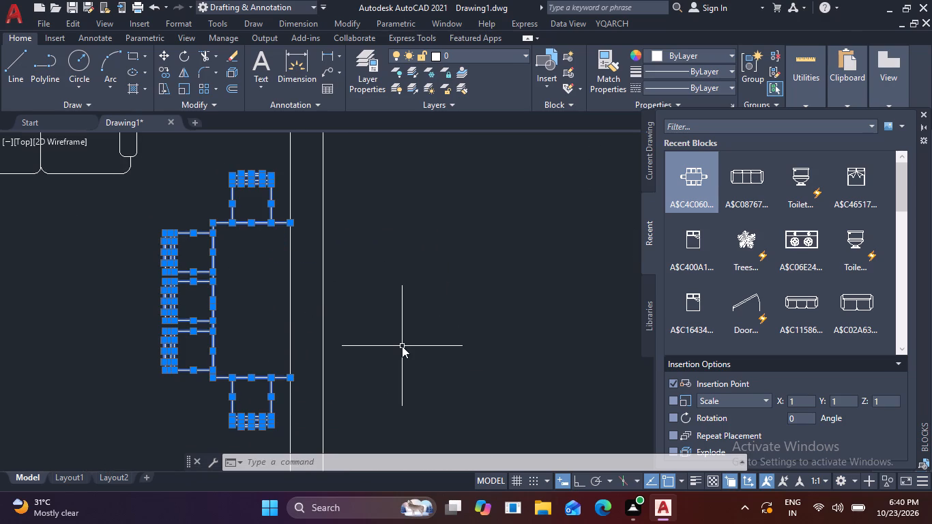
pyautogui.press('BackSpace')
pyautogui.press('c')
pyautogui.press('BackSpace')
pyautogui.write('M')
pyautogui.press('space')
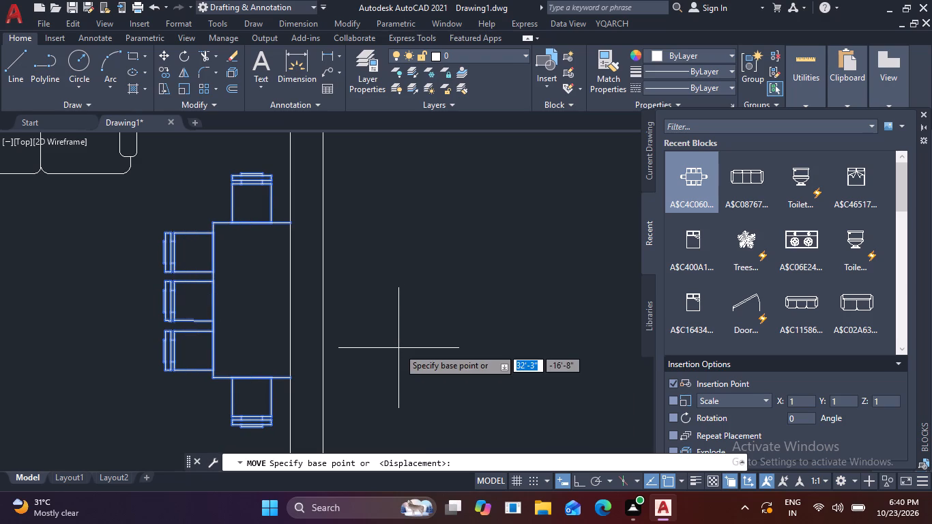
pyautogui.scroll(2, 253, 383)
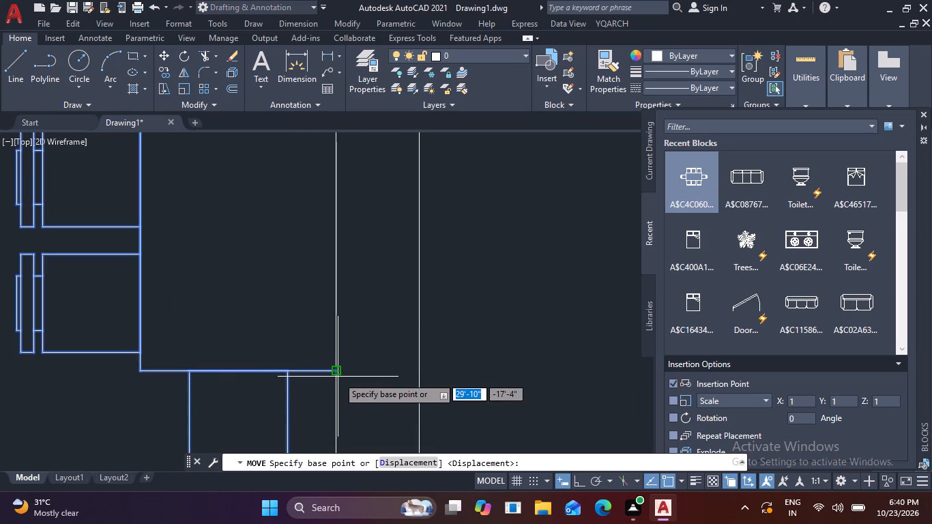
pyautogui.click(334, 373)
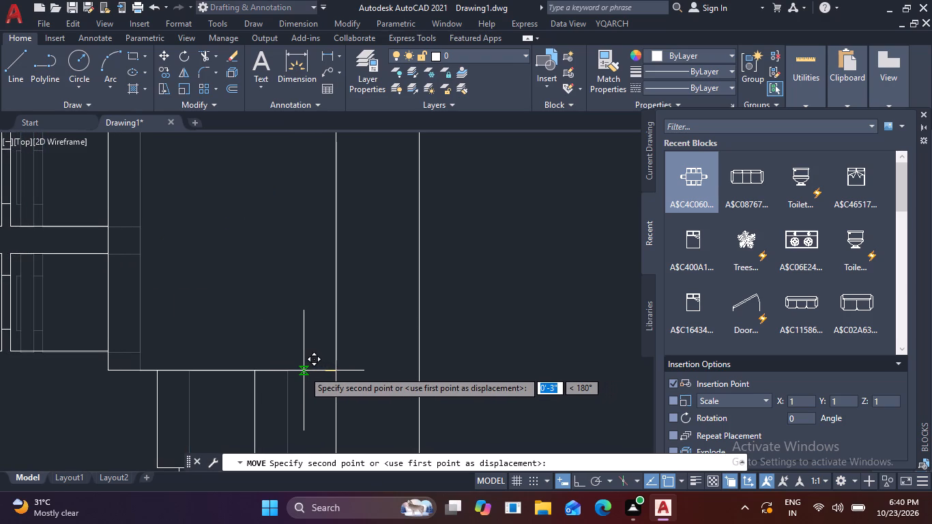
pyautogui.click(304, 370)
pyautogui.scroll(-2, 398, 383)
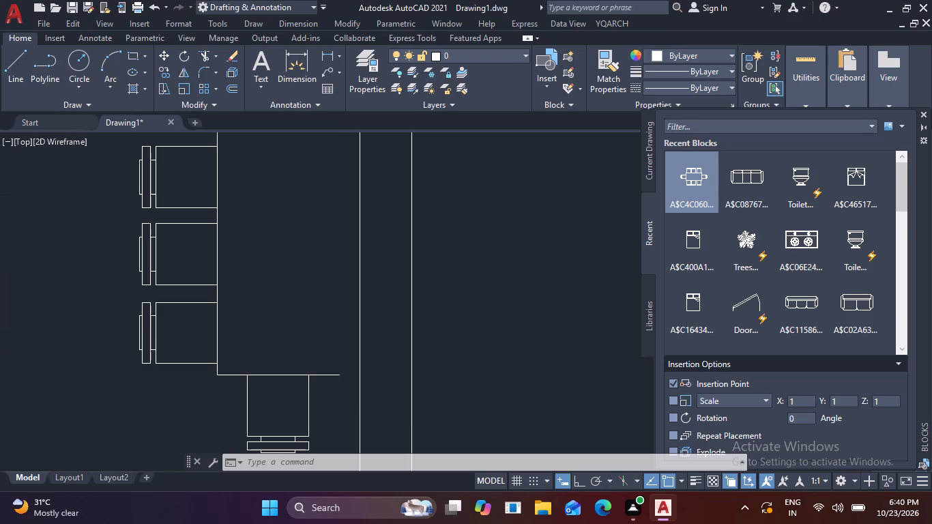
# Delete the three short leftover chair lines lying along the right wall's inner face beside the copied table.
pyautogui.click(374, 338)
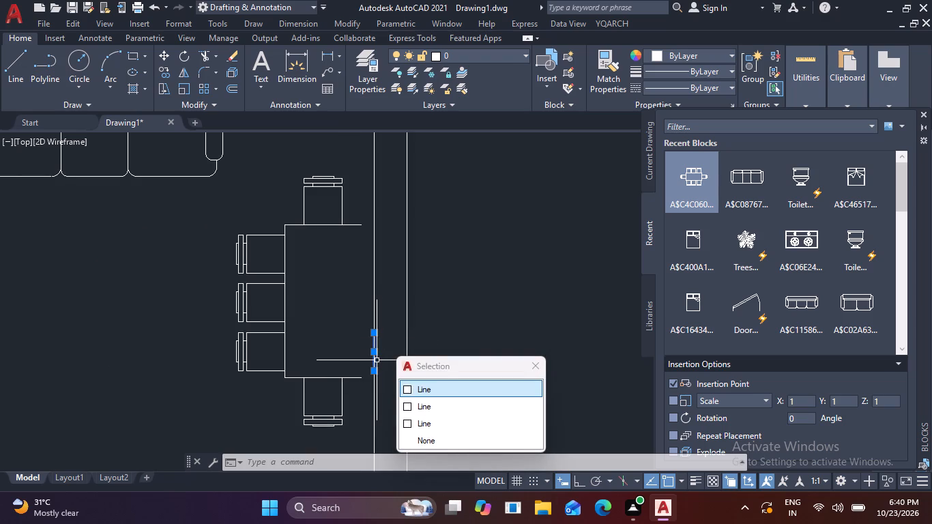
pyautogui.press('Delete')
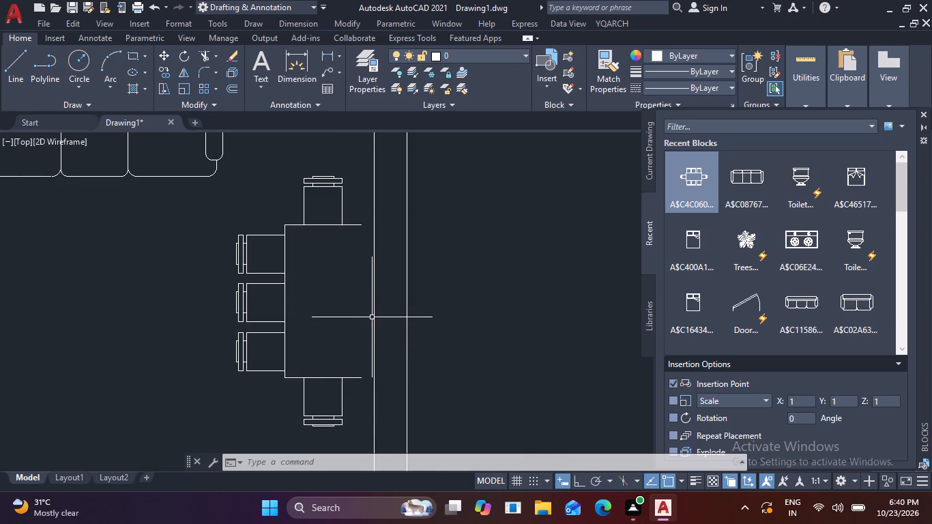
pyautogui.click(373, 316)
pyautogui.press('Delete')
pyautogui.click(372, 262)
pyautogui.press('Delete')
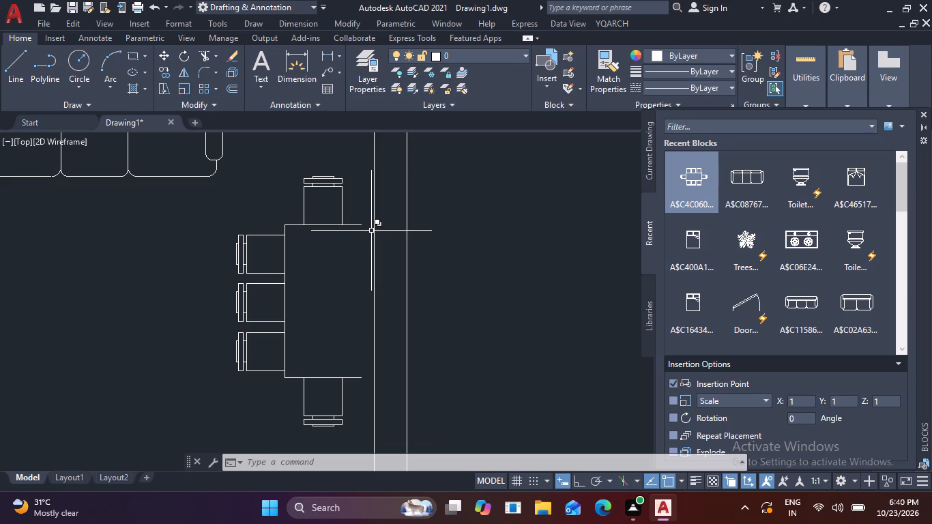
# Move the tabletop's remaining right edge line from the wall face to the open end of the tabletop's upper edge.
pyautogui.click(375, 231)
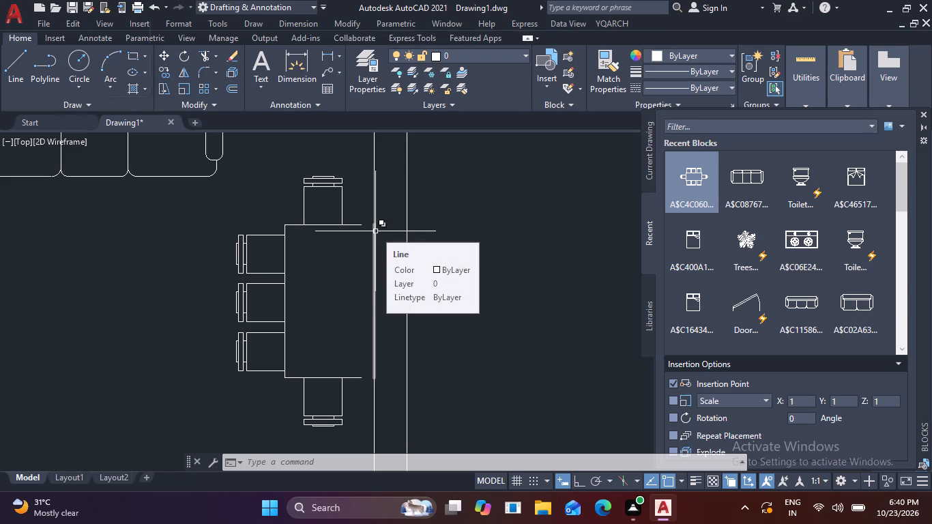
pyautogui.write('M')
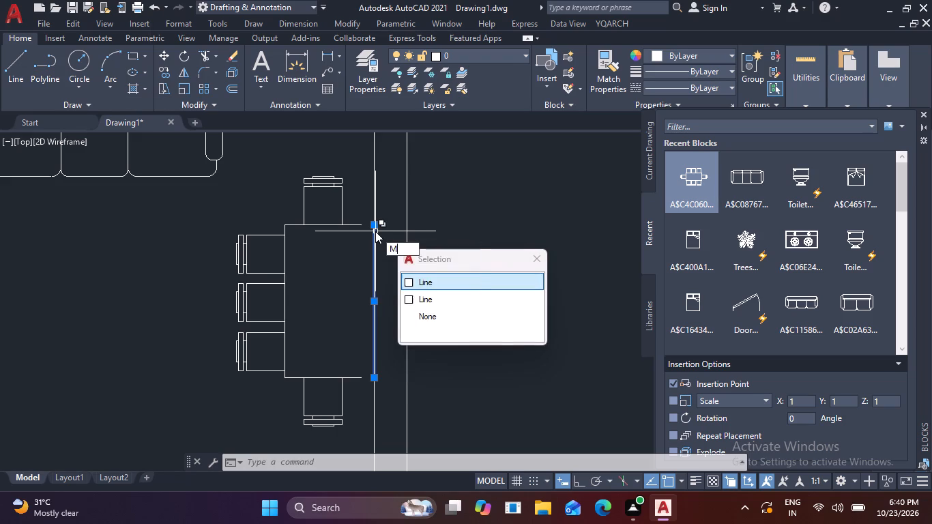
pyautogui.press('space')
pyautogui.scroll(2, 373, 221)
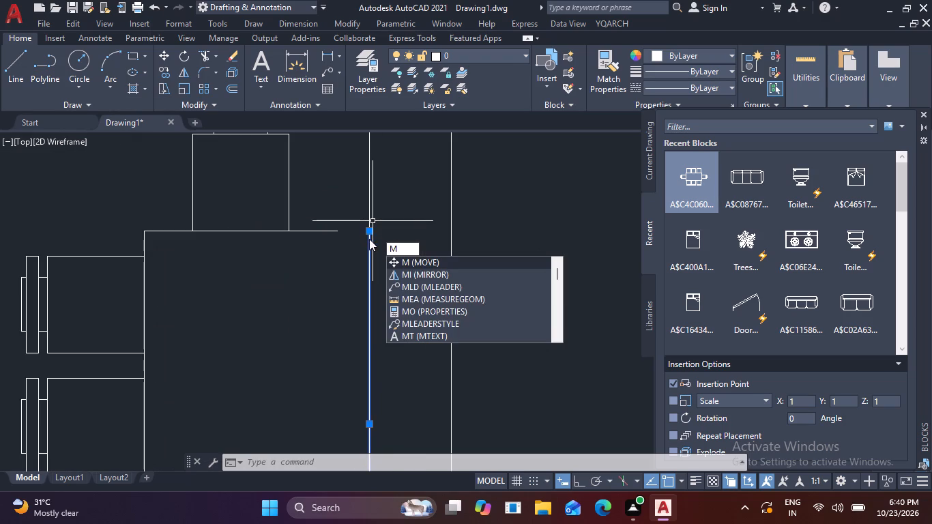
pyautogui.press('space')
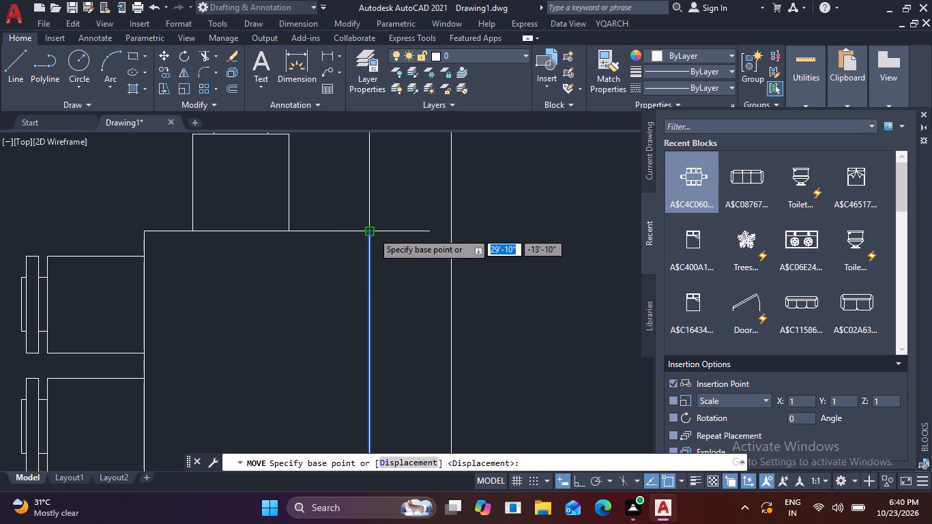
pyautogui.click(368, 235)
pyautogui.click(338, 233)
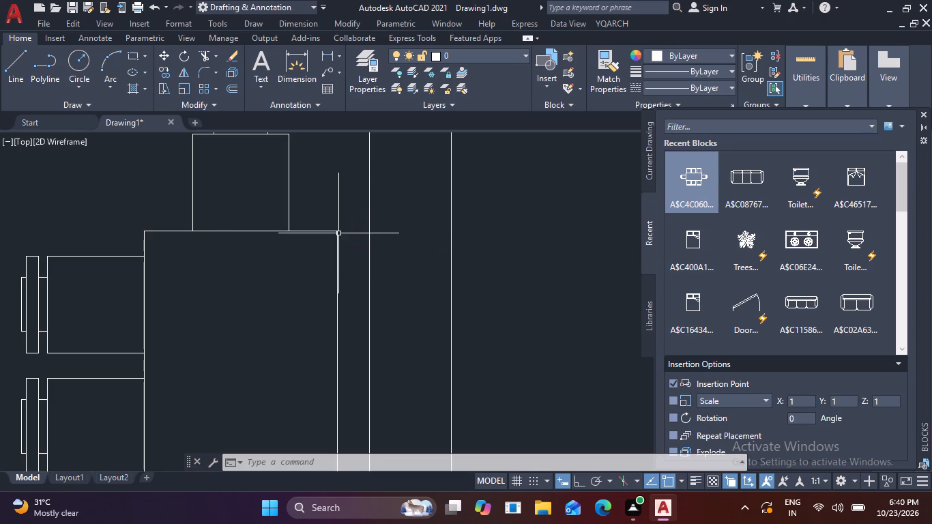
pyautogui.scroll(-3, 340, 235)
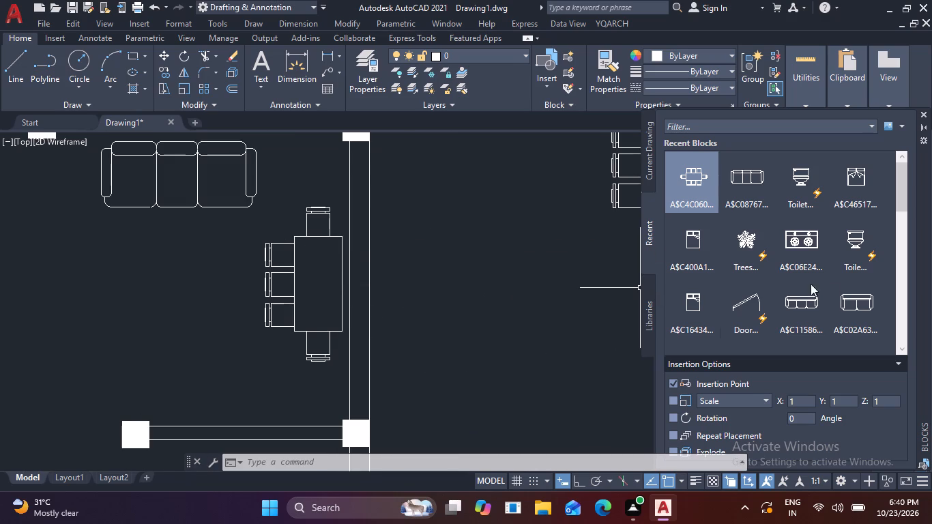
# Insert the eight-chair oval dining table block from the recent blocks into the empty area right of the floor plan.
pyautogui.scroll(5, 748, 285)
pyautogui.scroll(-3, 748, 282)
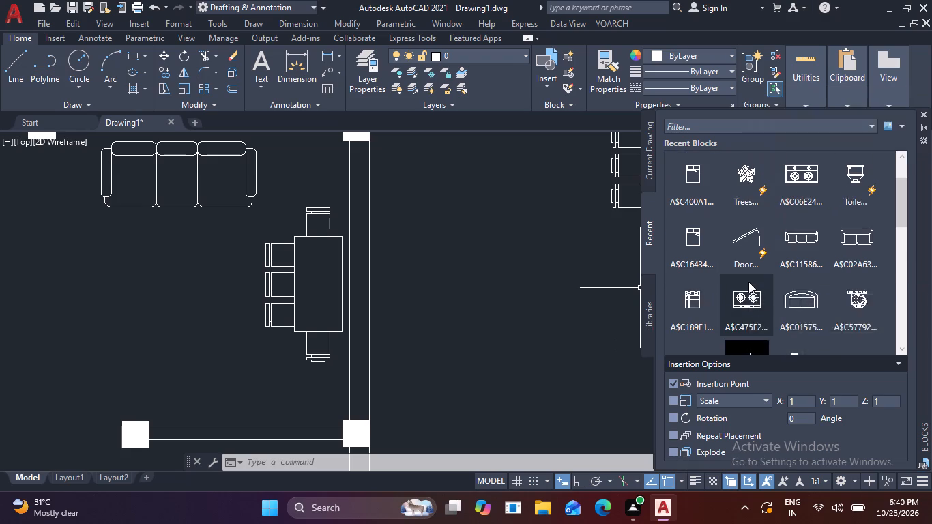
pyautogui.scroll(-3, 748, 282)
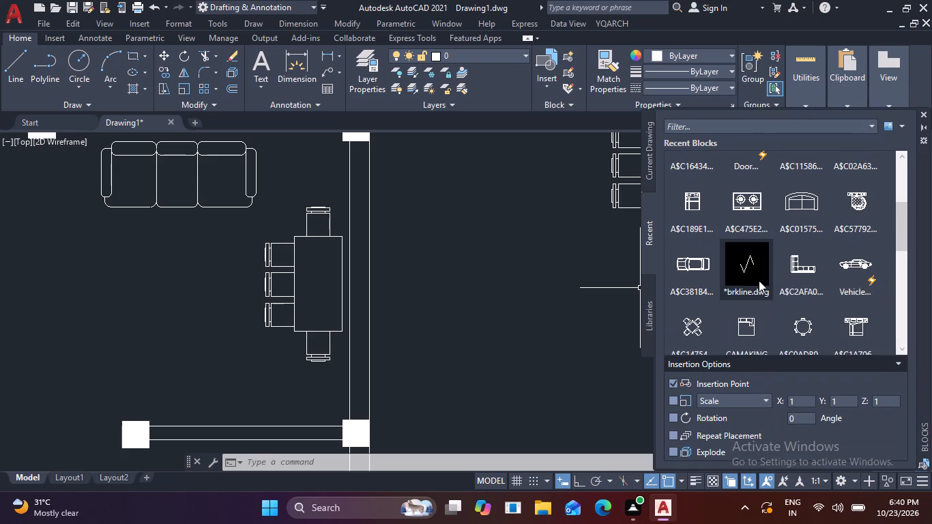
pyautogui.scroll(-2, 759, 280)
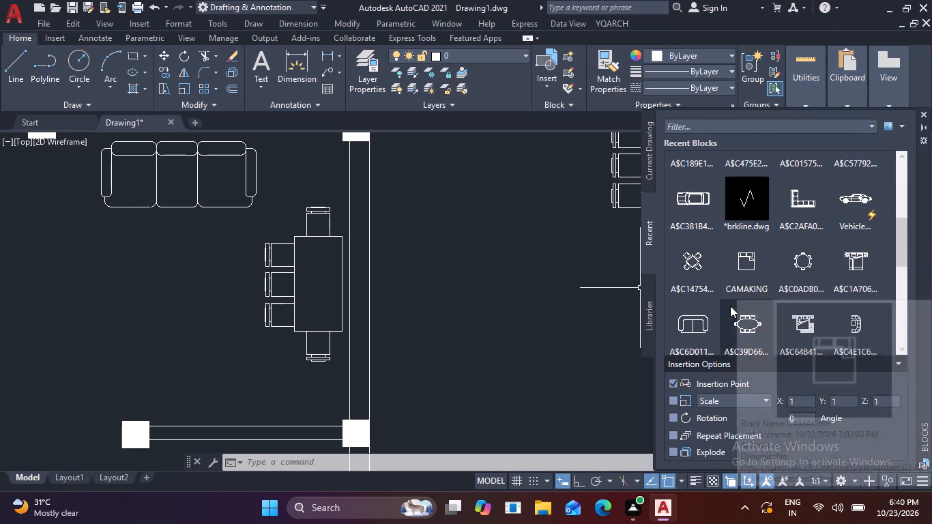
pyautogui.moveTo(744, 328); pyautogui.dragTo(723, 331)
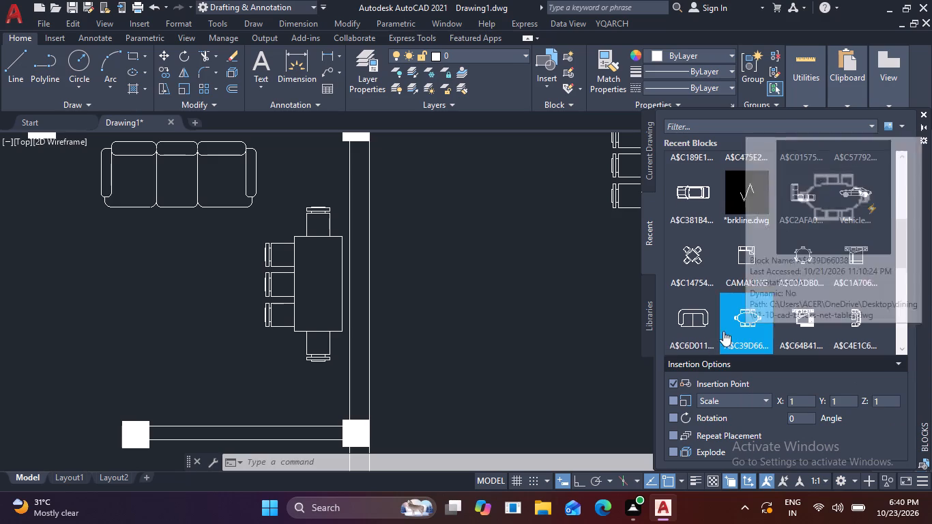
pyautogui.moveTo(723, 331); pyautogui.dragTo(542, 342)
# Scale the tiny inserted oval table block up by eye from a base point on the block.
pyautogui.moveTo(587, 358); pyautogui.dragTo(571, 352)
pyautogui.click(501, 310)
pyautogui.press('r')
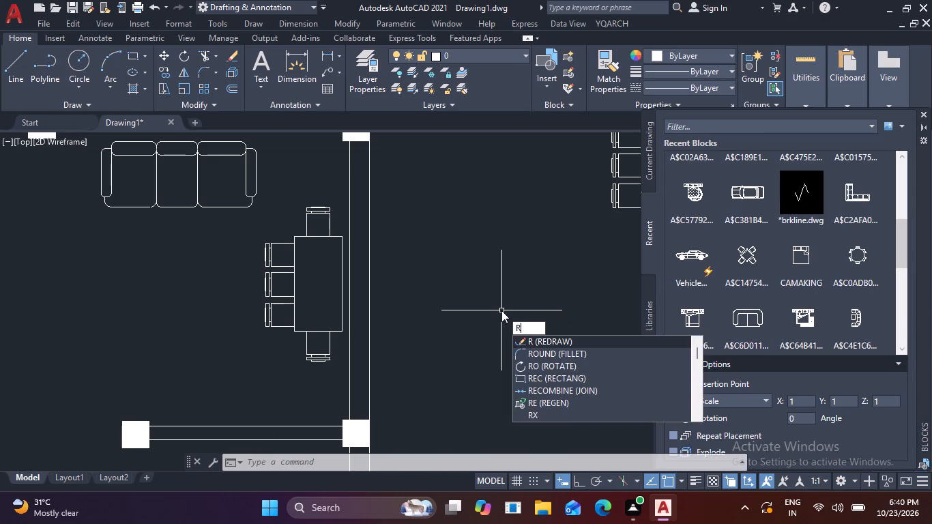
pyautogui.press('o')
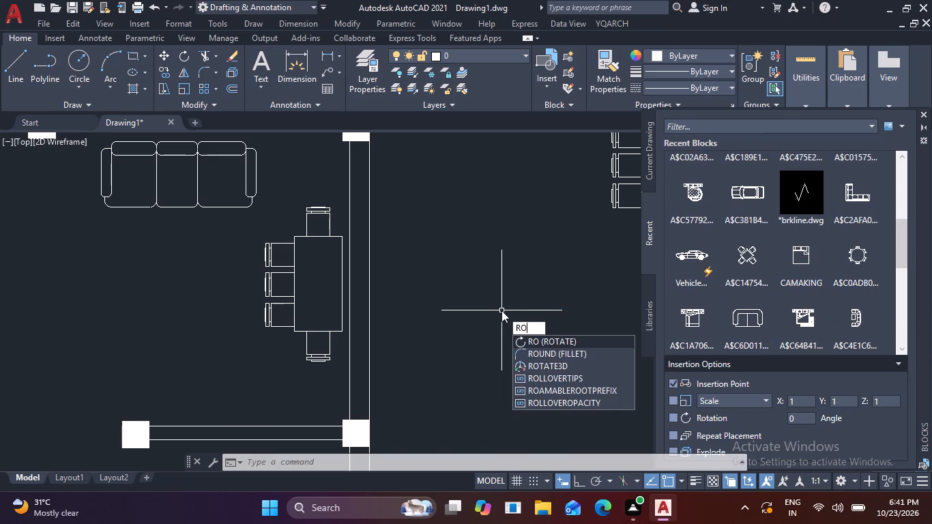
pyautogui.press('BackSpace')
pyautogui.press('BackSpace')
pyautogui.write('SC')
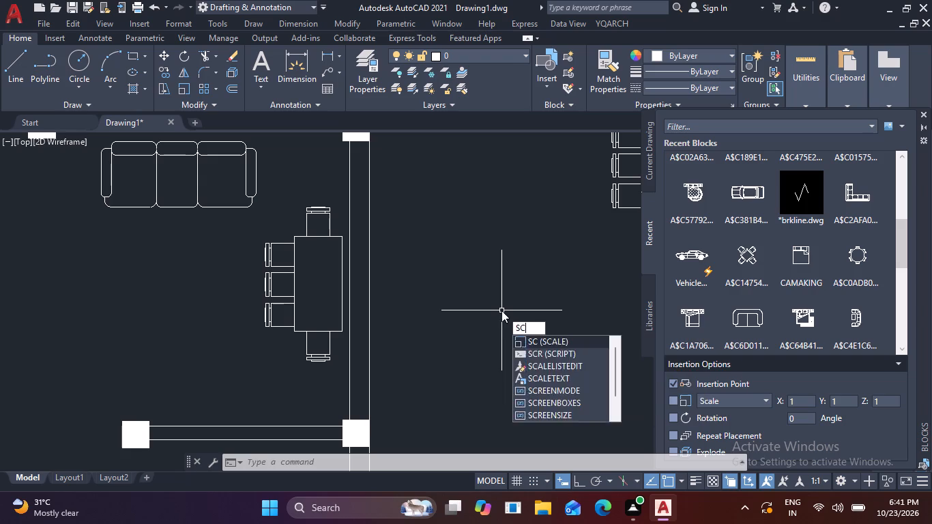
pyautogui.press('space')
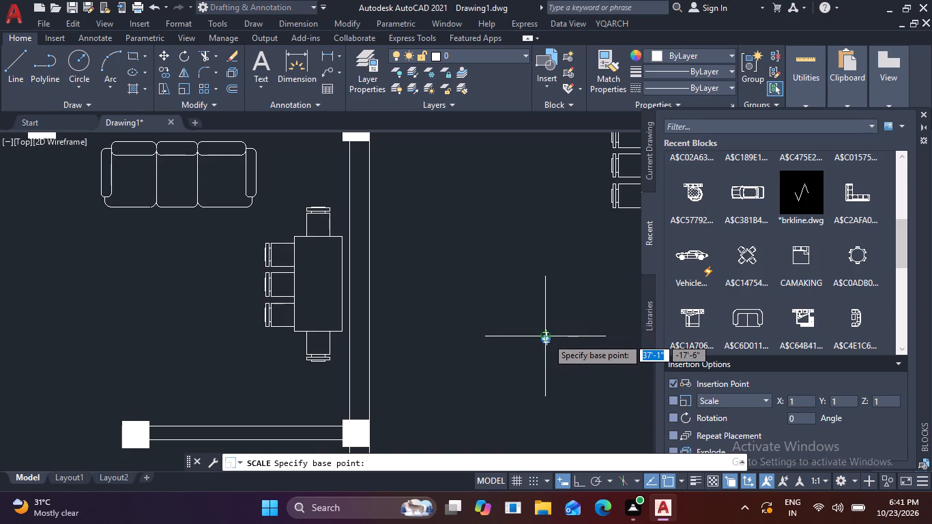
pyautogui.scroll(2, 548, 343)
pyautogui.click(536, 336)
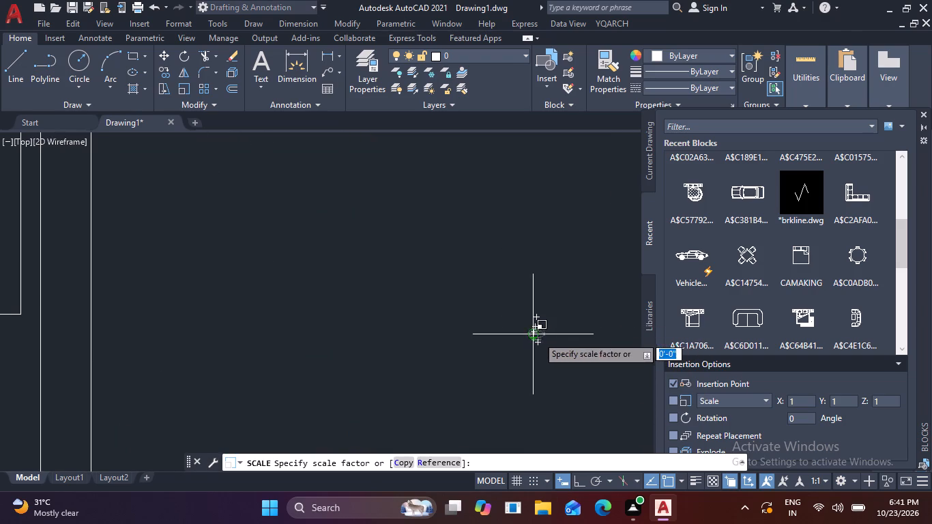
pyautogui.scroll(-2, 551, 291)
pyautogui.click(546, 274)
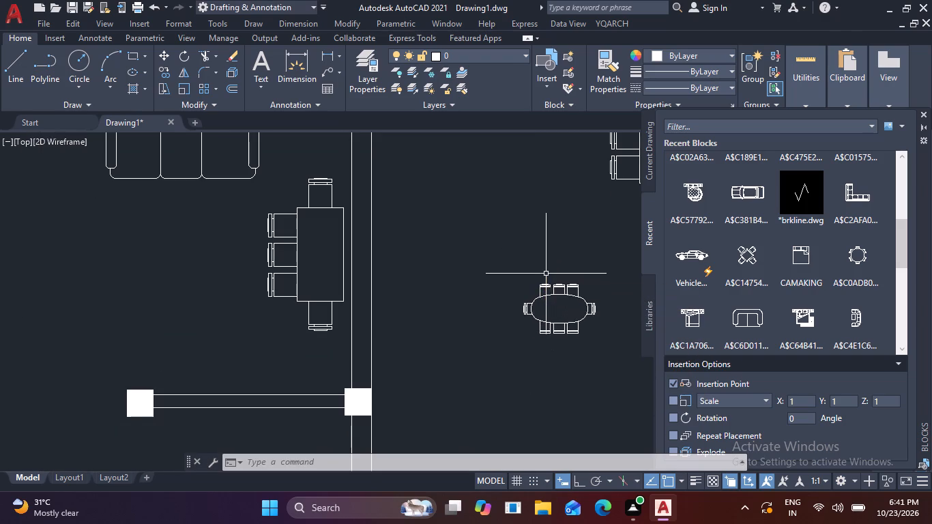
# Rotate the oval dining table 90° counterclockwise with Ortho on, so its long axis runs vertically.
pyautogui.moveTo(529, 328); pyautogui.dragTo(526, 321)
pyautogui.click(571, 338)
pyautogui.moveTo(601, 349); pyautogui.dragTo(601, 349)
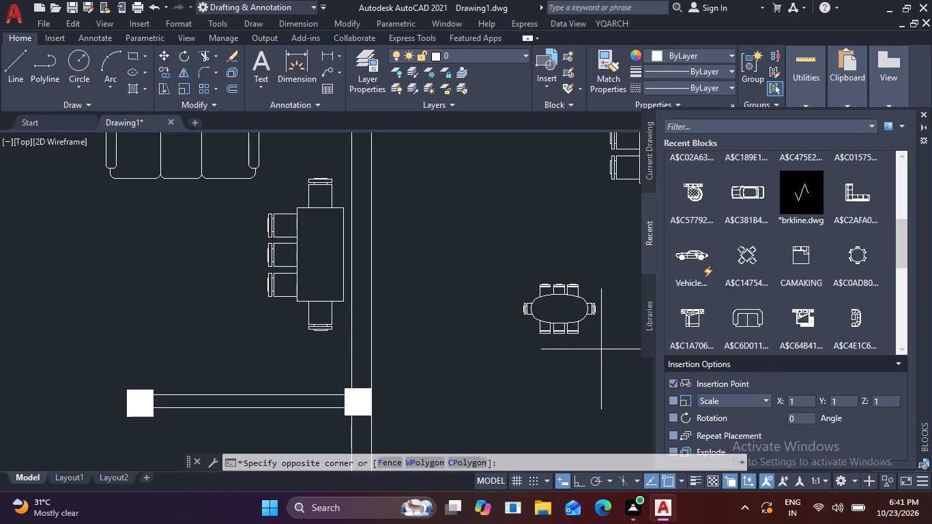
pyautogui.moveTo(601, 349); pyautogui.dragTo(589, 340)
pyautogui.click(545, 319)
pyautogui.press('r')
pyautogui.press('o')
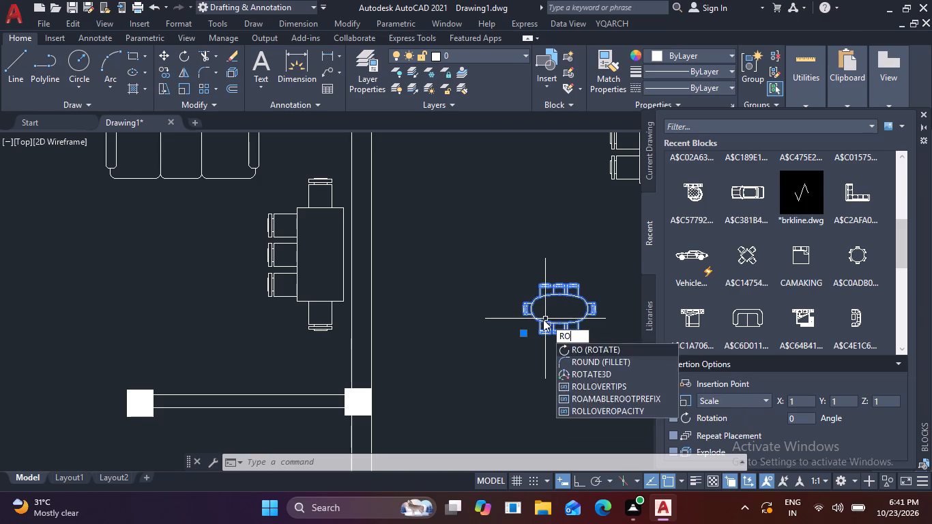
pyautogui.press('space')
pyautogui.click(549, 312)
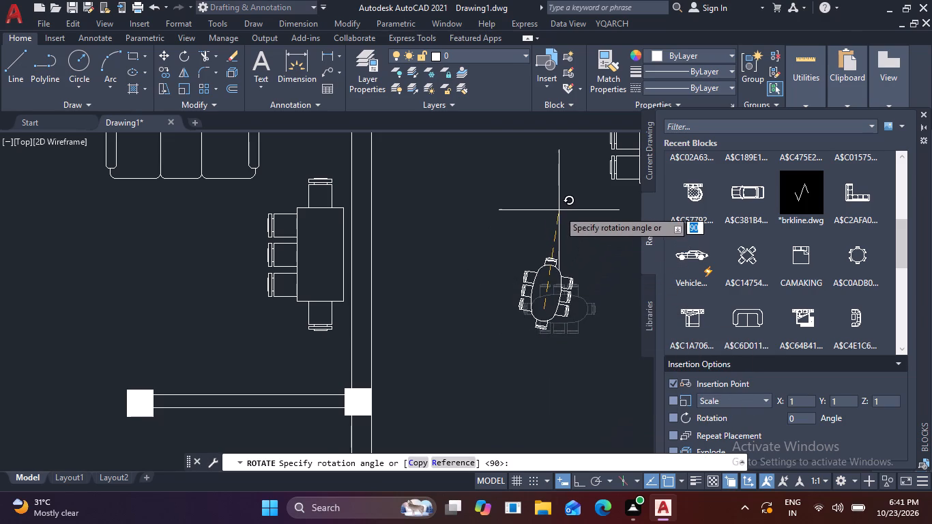
pyautogui.press('F8')
pyautogui.click(518, 197)
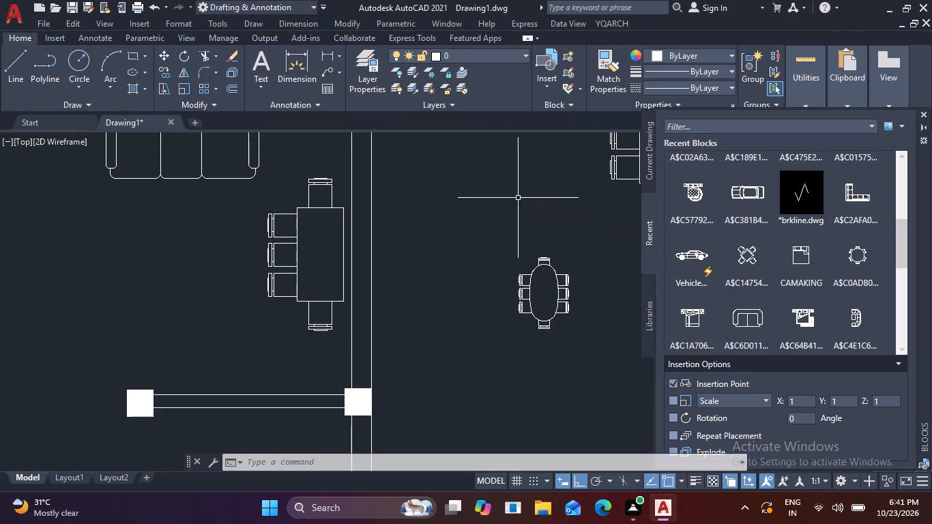
# Move the oval table about 17' left into the middle-right room, between the partition and the rectangular table, with Ortho off.
pyautogui.click(572, 327)
pyautogui.click(498, 304)
pyautogui.write('M')
pyautogui.press('space')
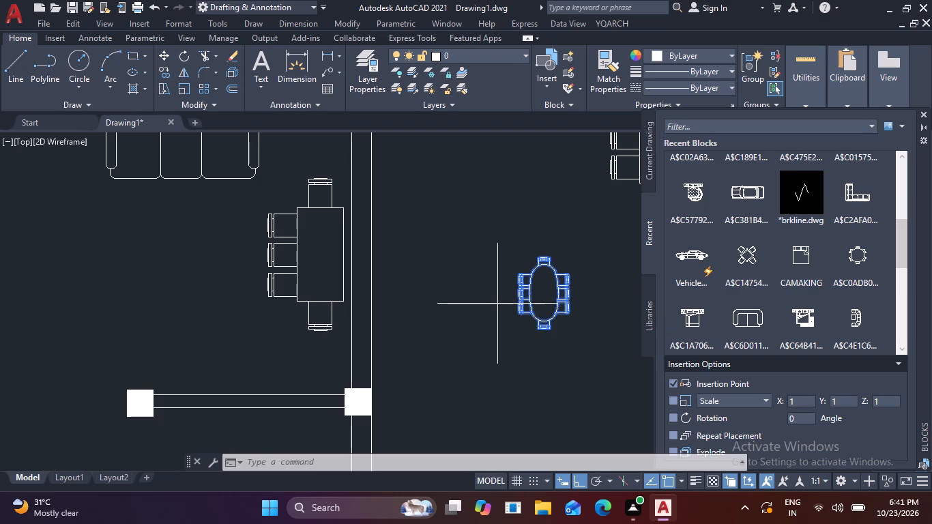
pyautogui.click(549, 291)
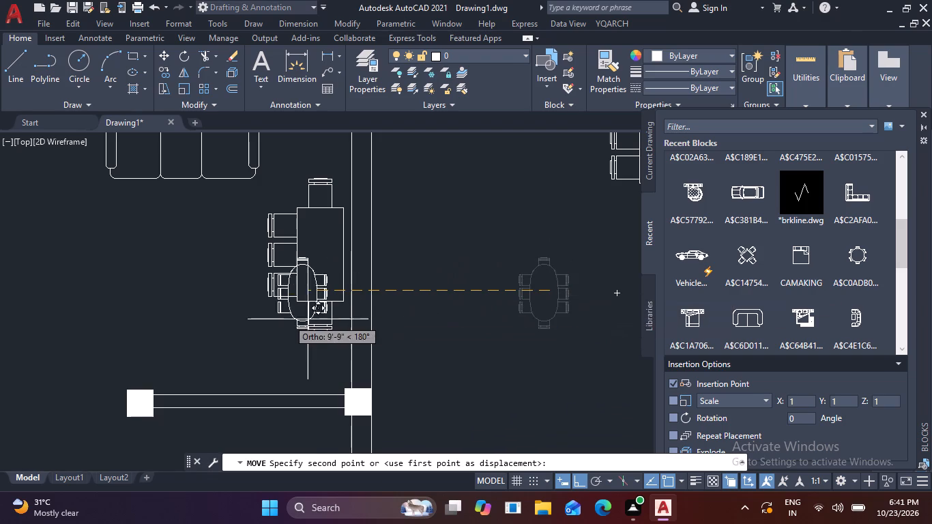
pyautogui.press('F8')
pyautogui.scroll(-1, 231, 309)
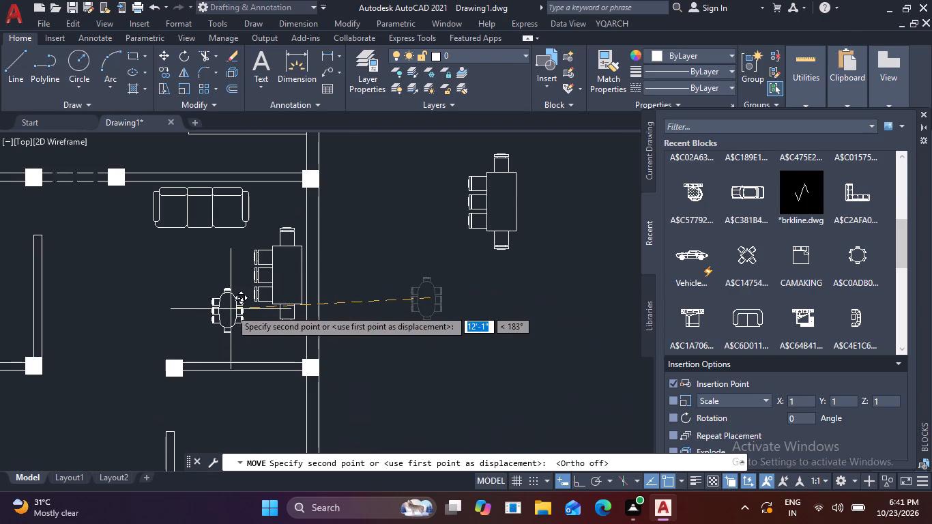
pyautogui.moveTo(231, 309); pyautogui.dragTo(373, 334, button='middle')
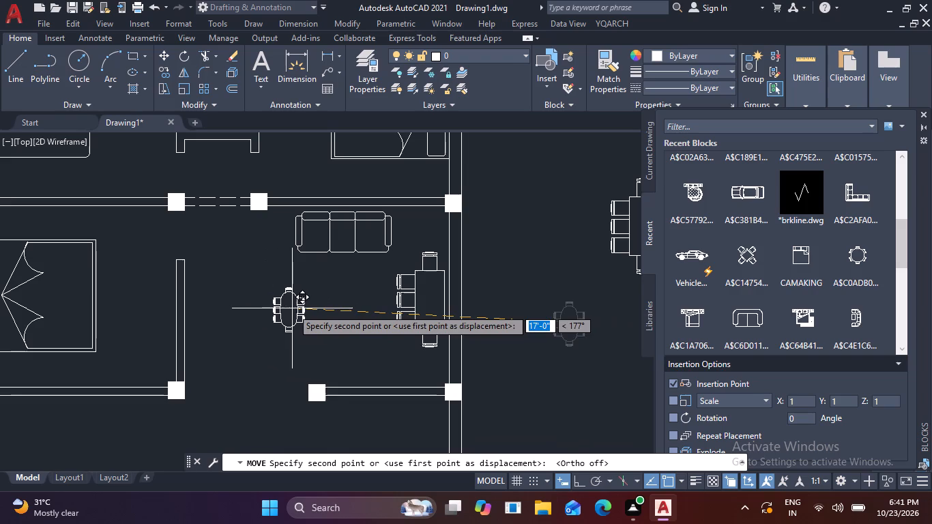
pyautogui.click(293, 323)
# Scale the oval dining table up by roughly half from a base point near its lower end.
pyautogui.click(321, 351)
pyautogui.click(274, 327)
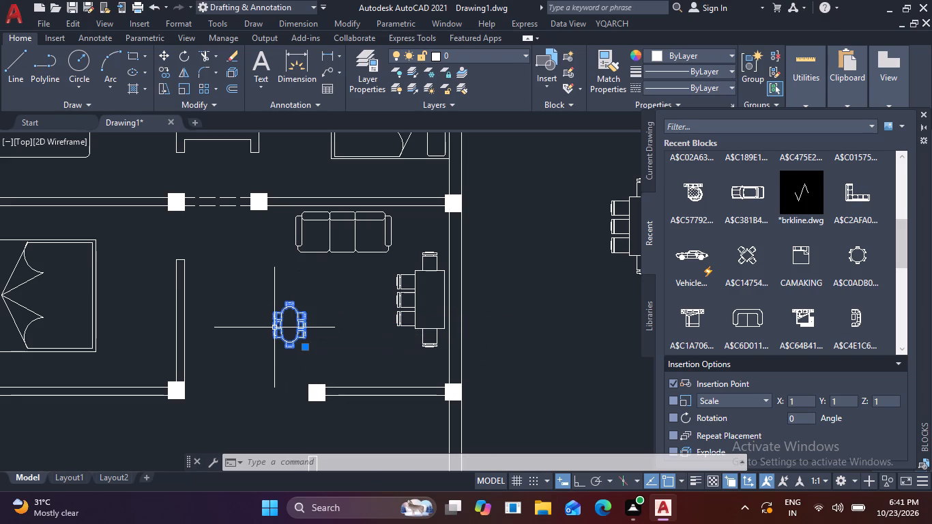
pyautogui.write('SC')
pyautogui.press('space')
pyautogui.scroll(2, 274, 327)
pyautogui.click(309, 365)
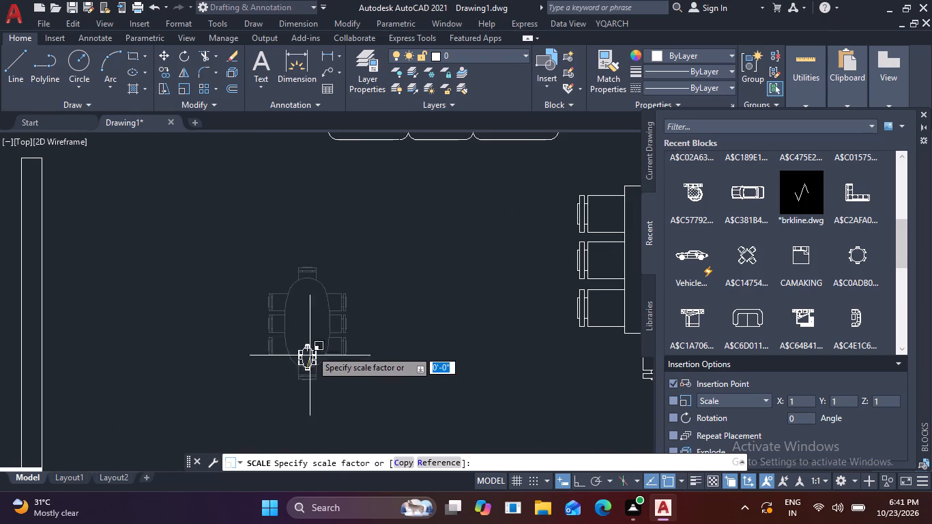
pyautogui.click(317, 278)
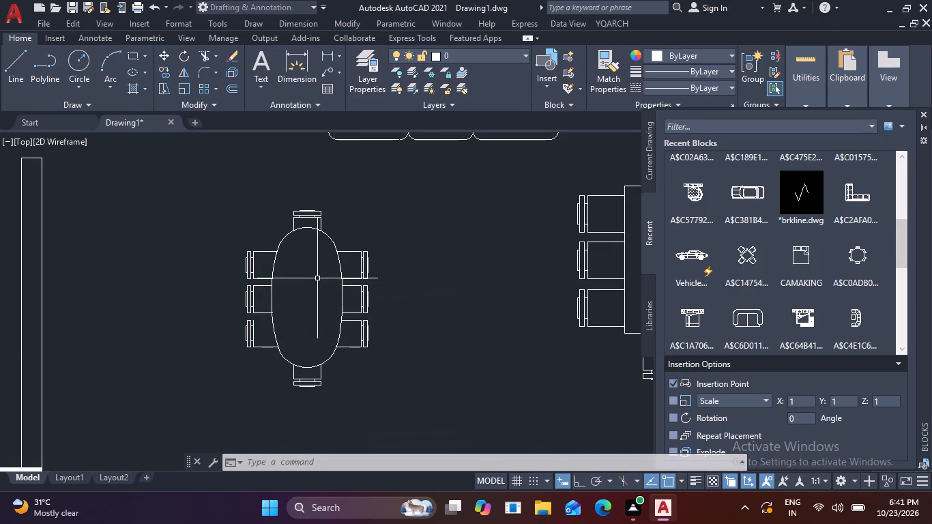
# Delete the spare five-chair rectangular table standing outside the plan's right wall.
pyautogui.scroll(-3, 317, 278)
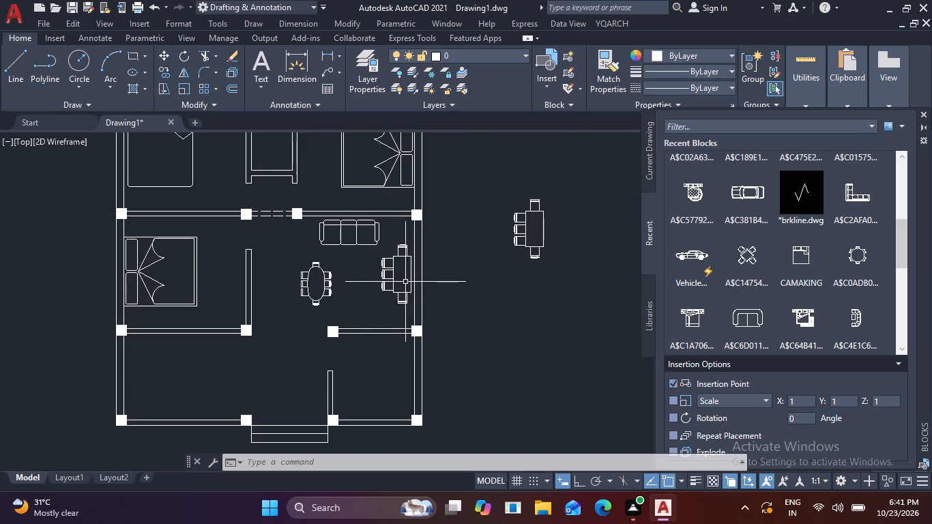
pyautogui.moveTo(605, 273); pyautogui.dragTo(579, 272)
pyautogui.click(477, 162)
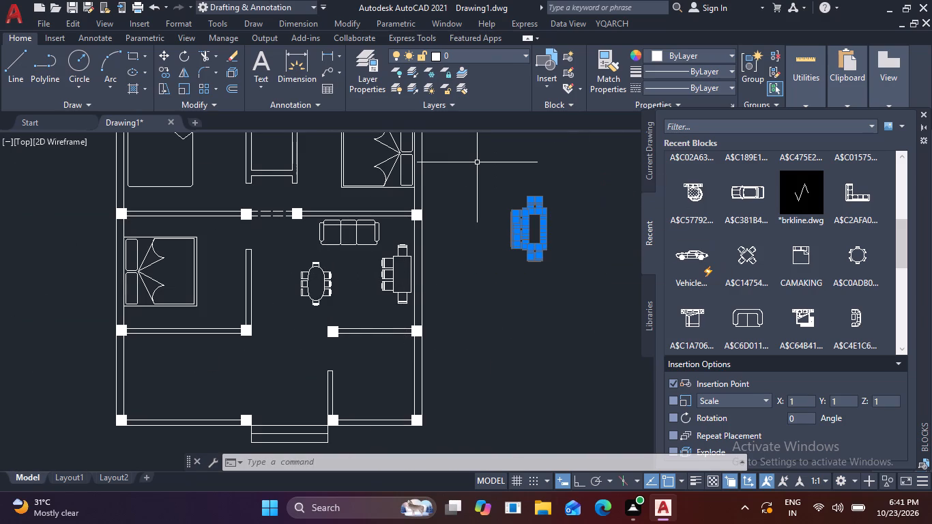
pyautogui.press('Delete')
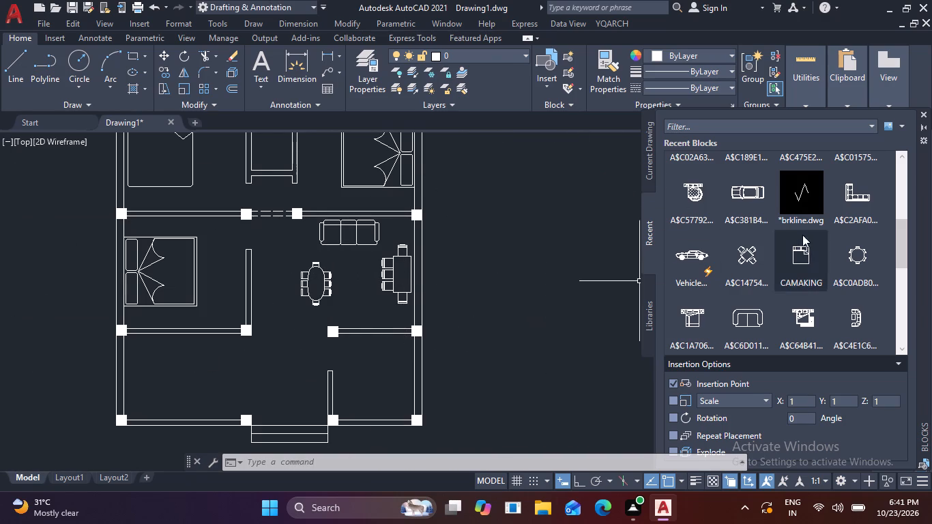
# Copy the three-seat sofa from the middle-right room to the empty area outside the right wall, about 17'-9" away.
pyautogui.click(337, 237)
pyautogui.click(304, 239)
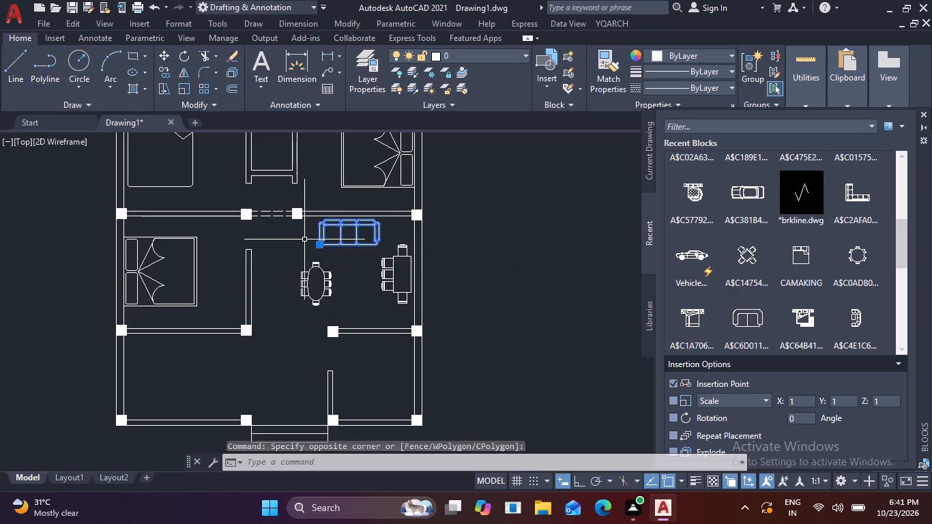
pyautogui.write('CO')
pyautogui.press('space')
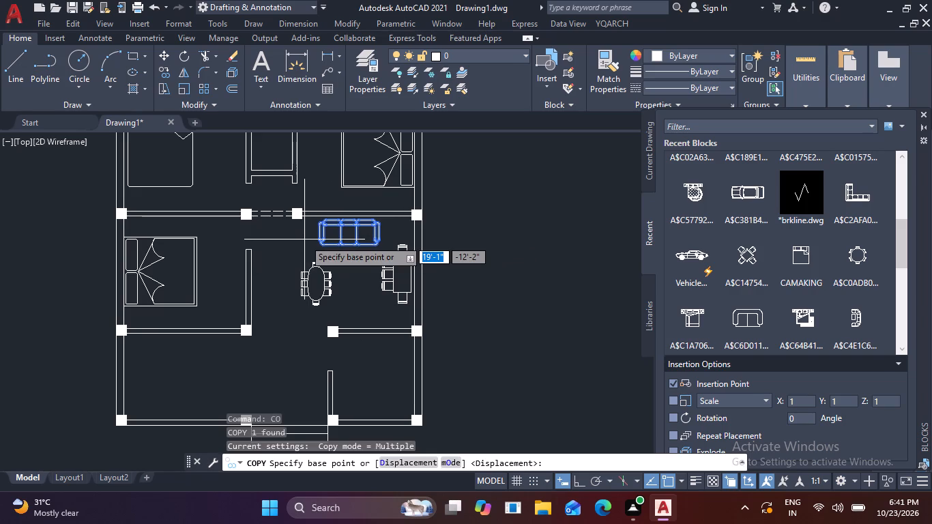
pyautogui.click(343, 231)
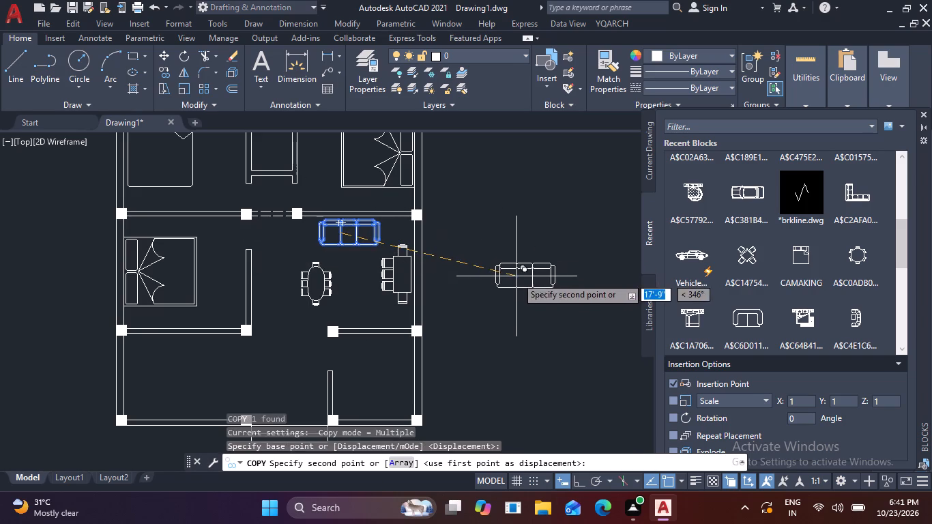
pyautogui.click(516, 277)
pyautogui.press('Escape')
# Rotate the copied sofa 90° counterclockwise about its lower-left corner with Ortho on.
pyautogui.moveTo(560, 312); pyautogui.dragTo(555, 306)
pyautogui.click(489, 258)
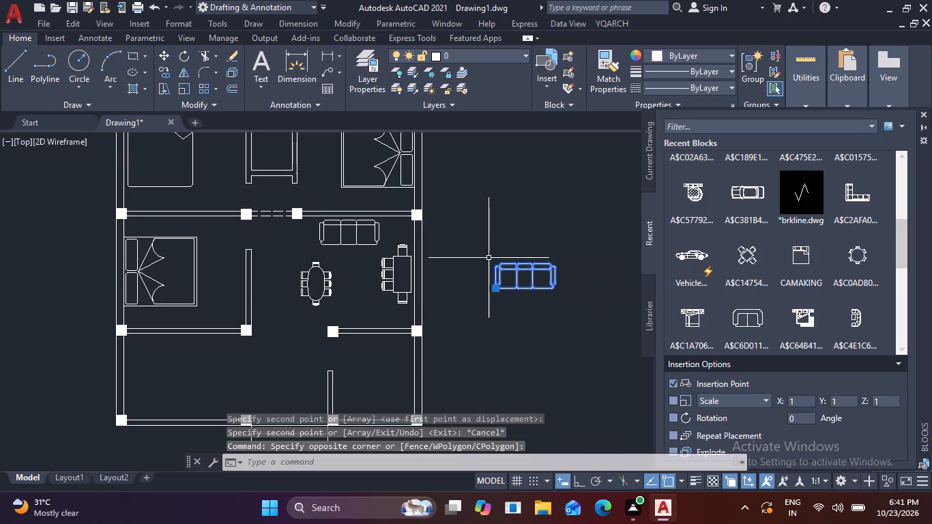
pyautogui.write('RO')
pyautogui.press('space')
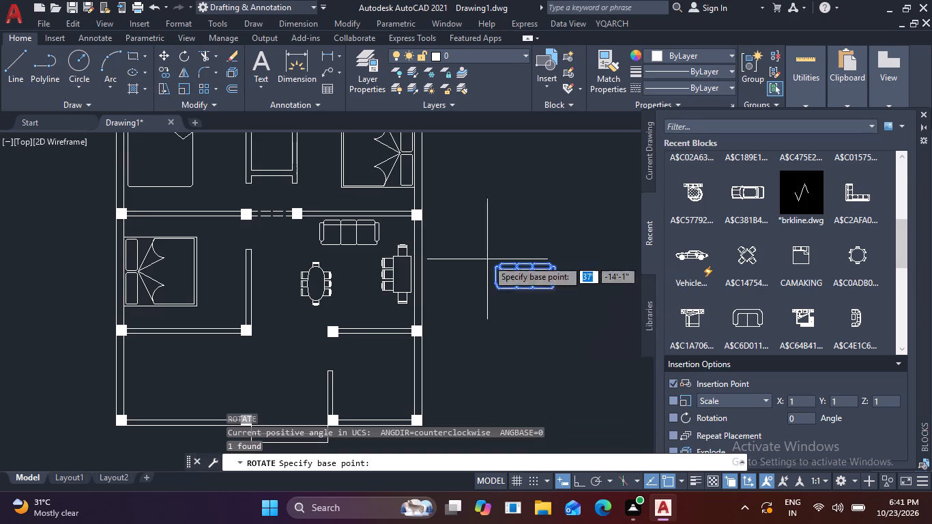
pyautogui.click(494, 286)
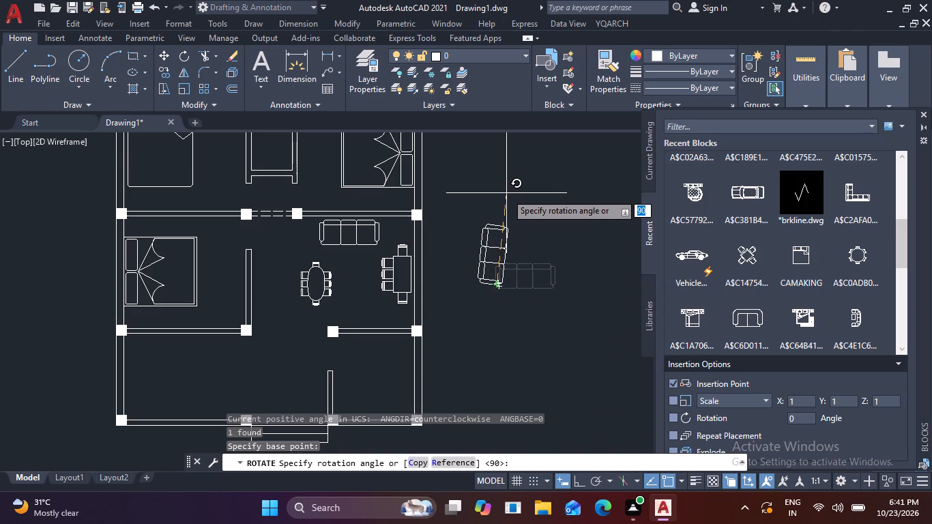
pyautogui.press('F8')
pyautogui.click(501, 183)
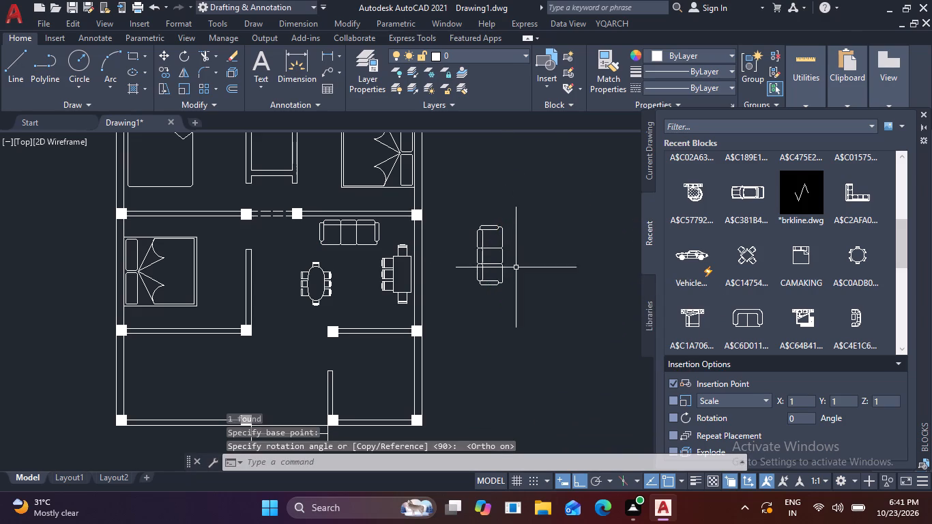
# Move the rotated three-seat sofa about 22' into the middle-right room, with its back against the short vertical partition wall.
pyautogui.click(521, 280)
pyautogui.click(465, 248)
pyautogui.write('M')
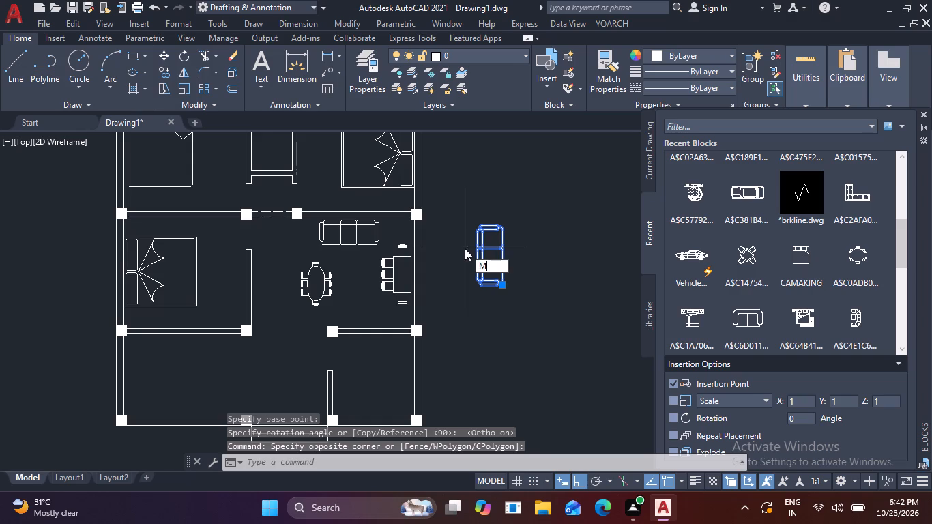
pyautogui.press('space')
pyautogui.scroll(2, 476, 257)
pyautogui.click(476, 254)
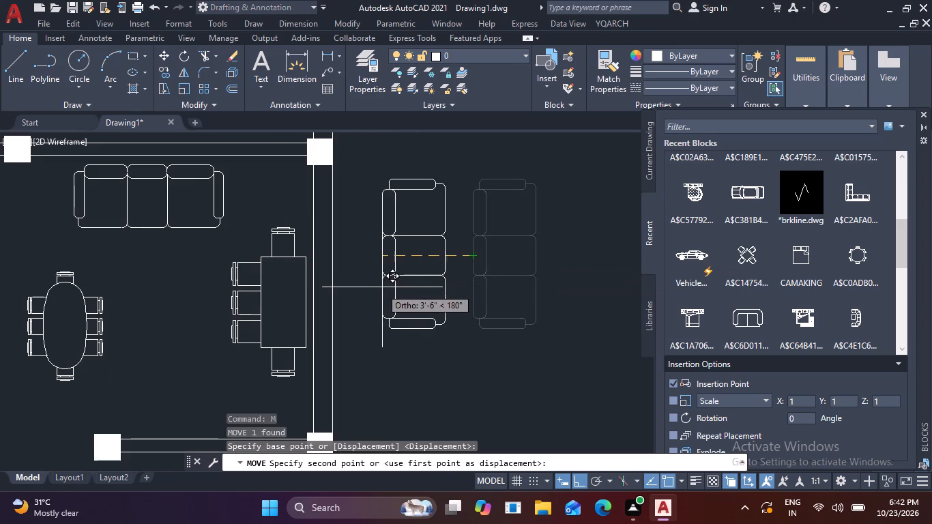
pyautogui.press('F8')
pyautogui.scroll(-2, 337, 315)
pyautogui.scroll(2, 190, 317)
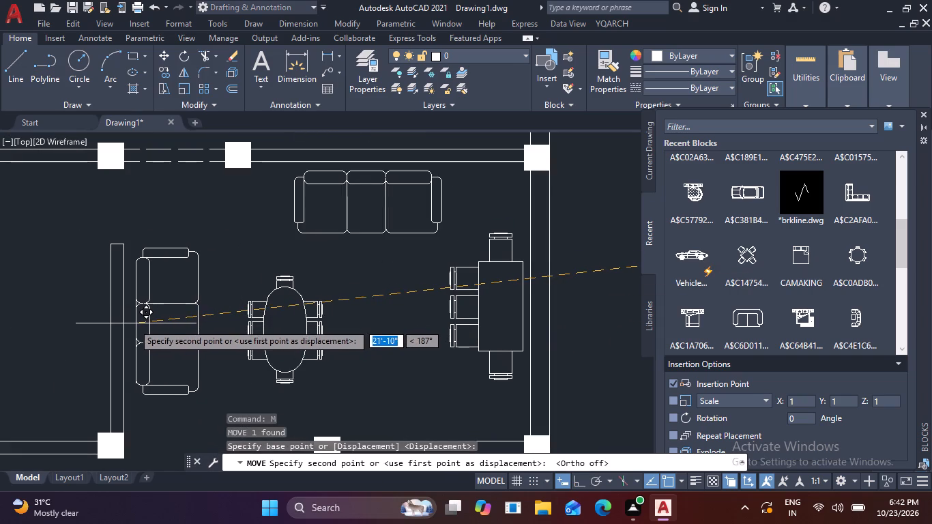
pyautogui.scroll(2, 130, 323)
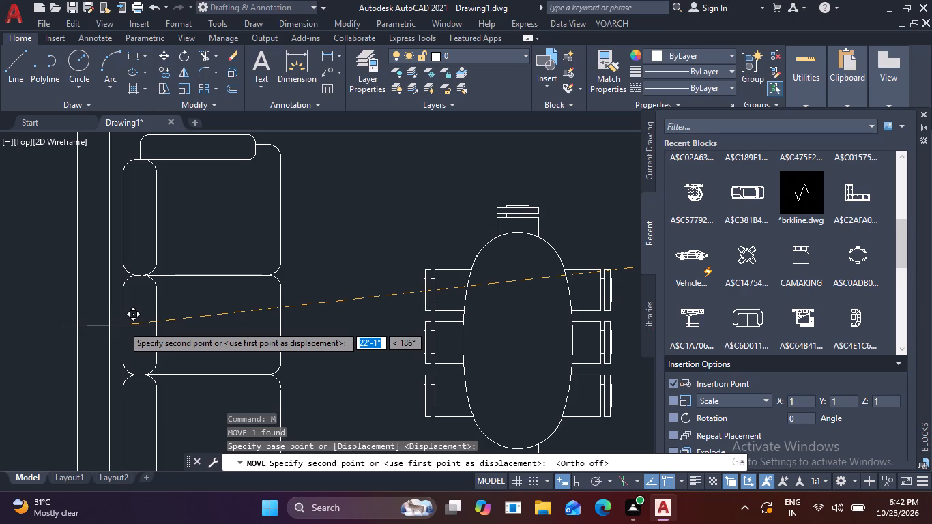
pyautogui.click(123, 325)
# Move the oval dining table about 3' to the right, toward the rectangular dining table.
pyautogui.scroll(-4, 203, 334)
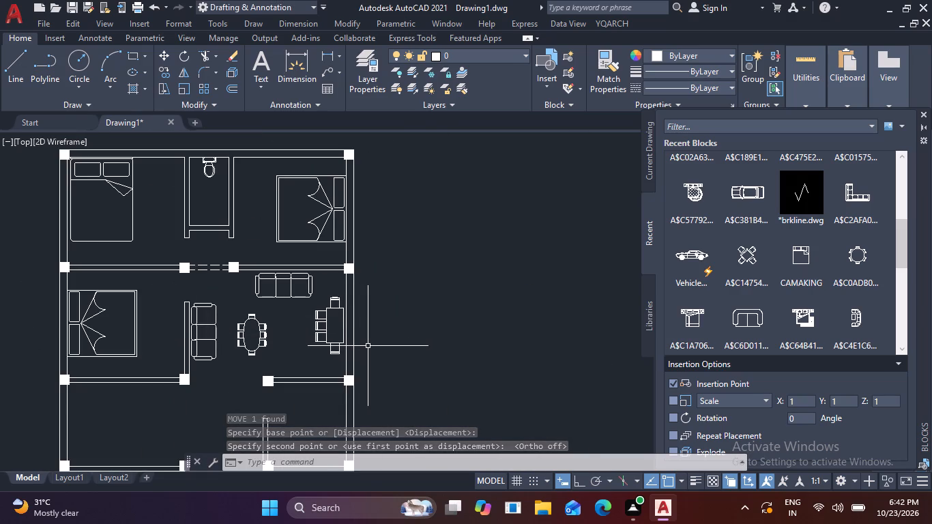
pyautogui.click(246, 337)
pyautogui.click(235, 329)
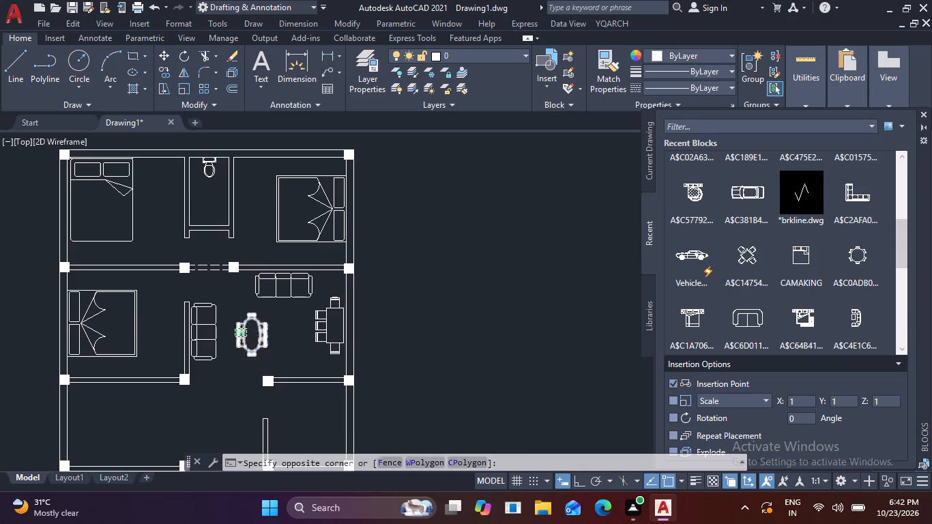
pyautogui.write('M')
pyautogui.press('space')
pyautogui.scroll(2, 249, 338)
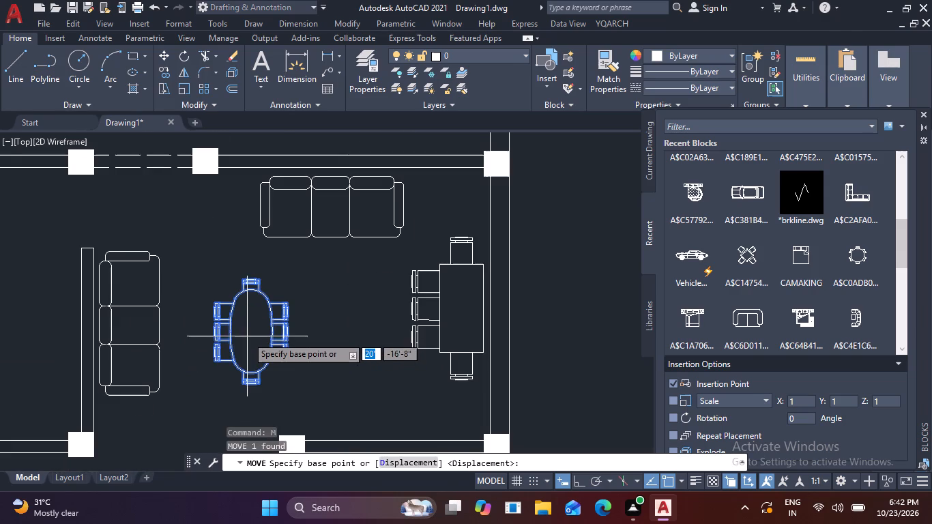
pyautogui.click(250, 330)
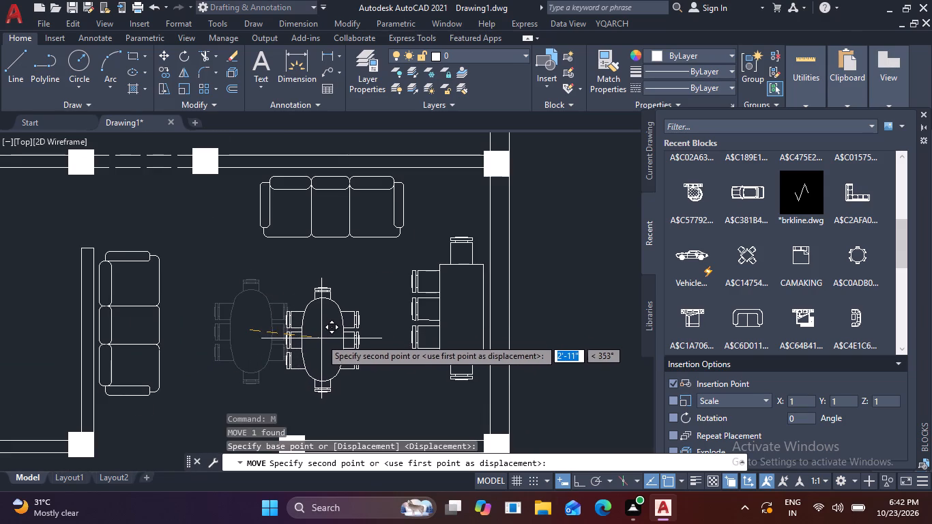
pyautogui.click(320, 344)
# Insert the recent two-seat sofa block A$C02A63 in the empty area outside the plan's right wall.
pyautogui.scroll(-2, 414, 331)
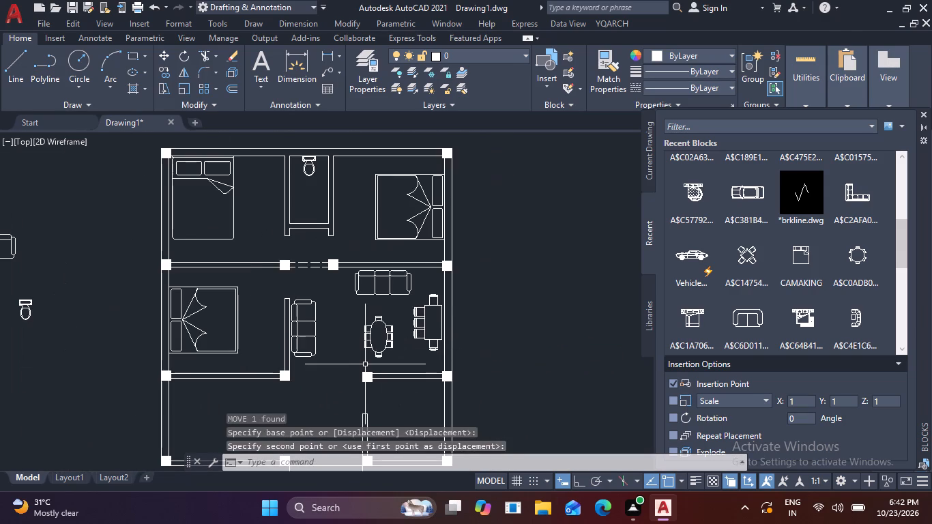
pyautogui.scroll(1, 365, 364)
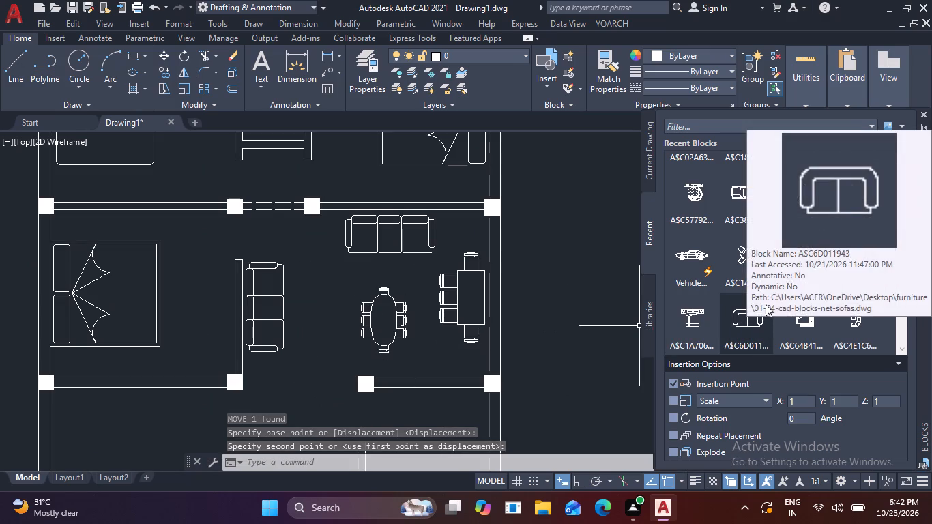
pyautogui.scroll(2, 750, 287)
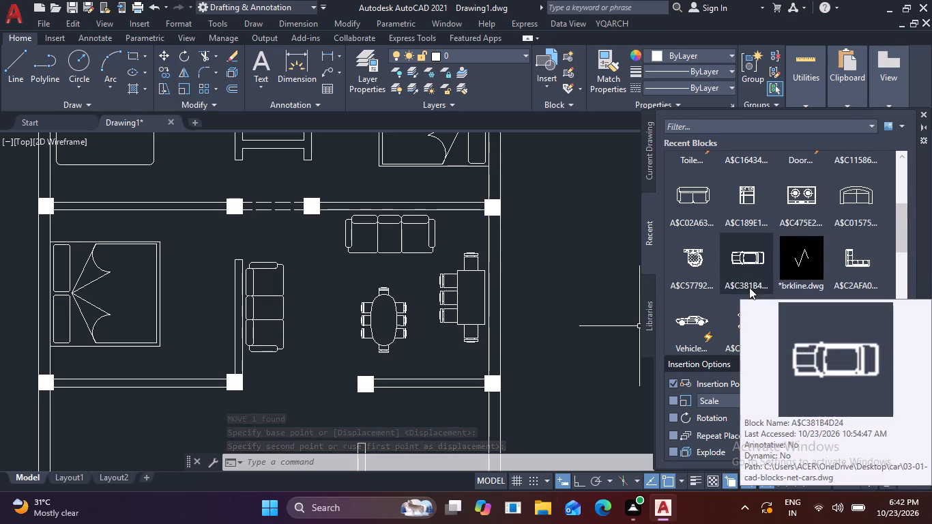
pyautogui.scroll(-1, 749, 287)
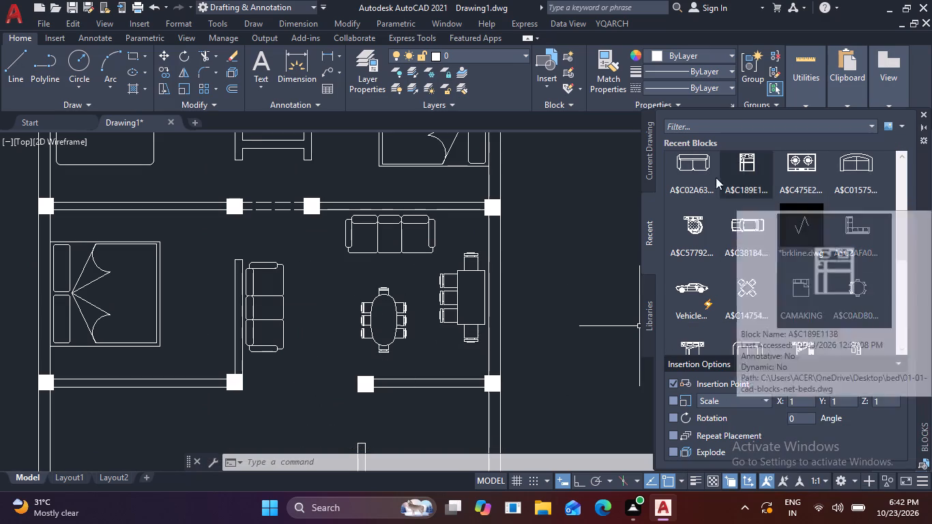
pyautogui.moveTo(701, 163); pyautogui.dragTo(586, 308)
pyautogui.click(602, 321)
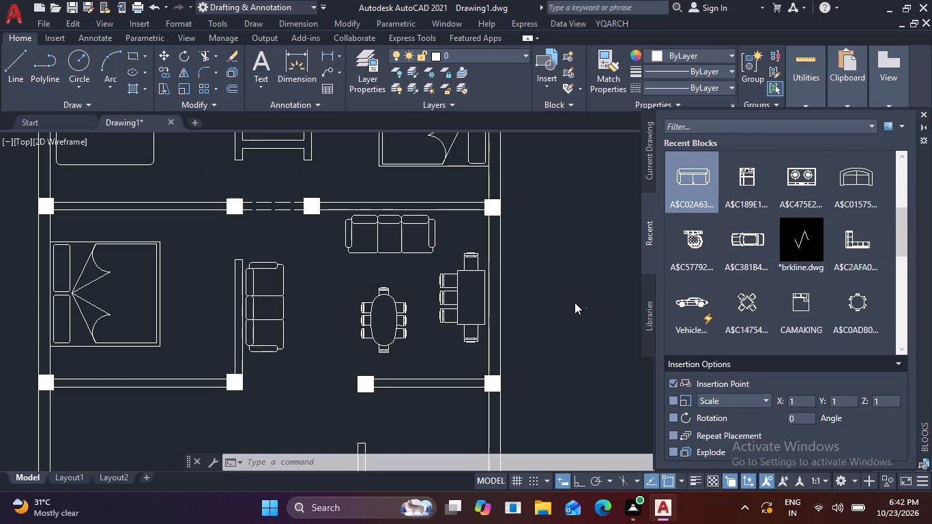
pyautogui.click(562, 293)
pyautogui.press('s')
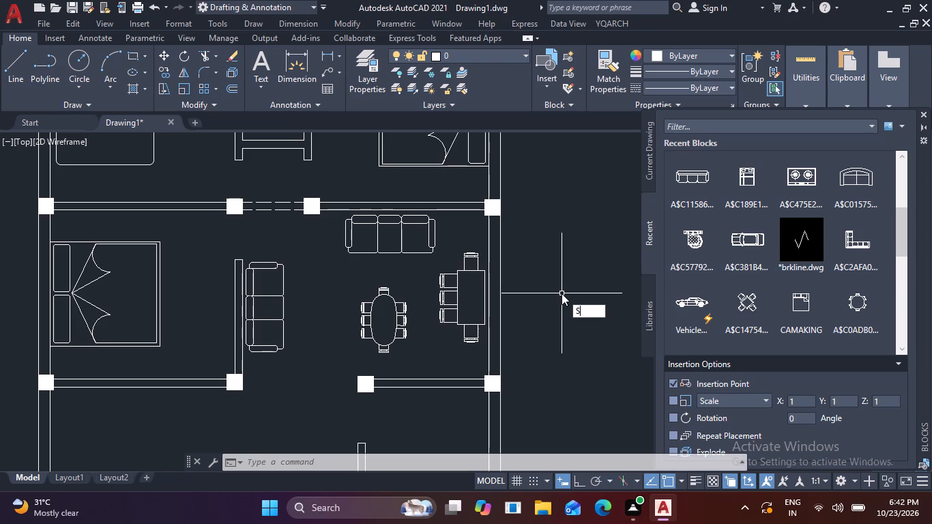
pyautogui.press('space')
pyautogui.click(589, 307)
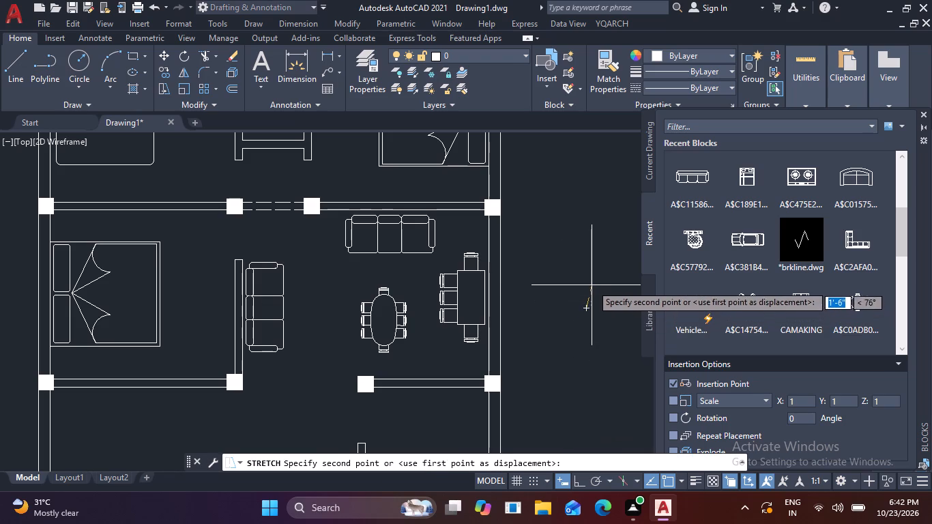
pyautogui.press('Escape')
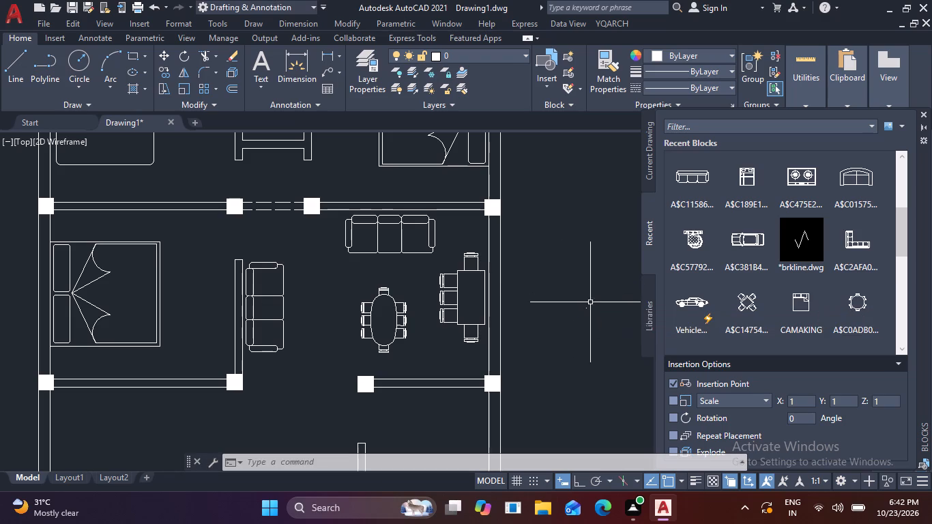
# Scale the tiny inserted two-seat sofa up from its own location to roughly half the length of the three-seat sofas.
pyautogui.click(606, 323)
pyautogui.click(564, 293)
pyautogui.press('s')
pyautogui.write('C')
pyautogui.press('space')
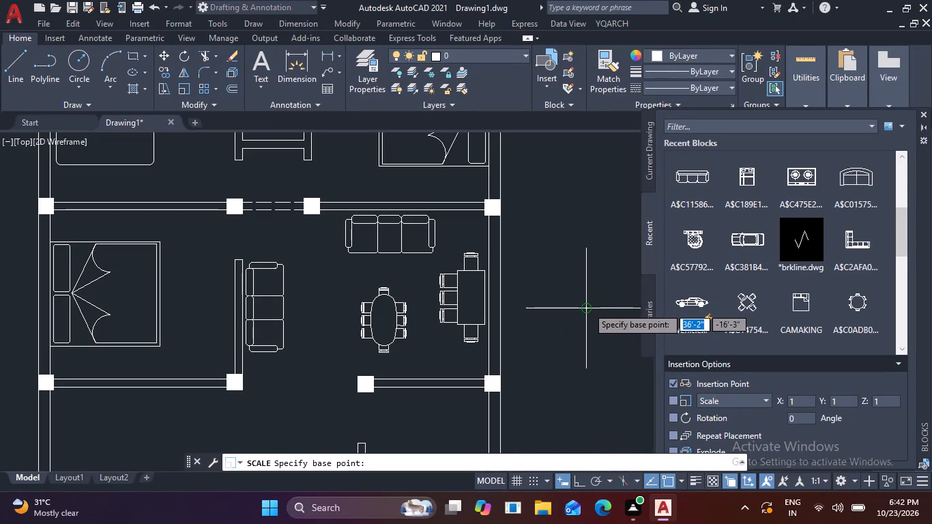
pyautogui.click(587, 307)
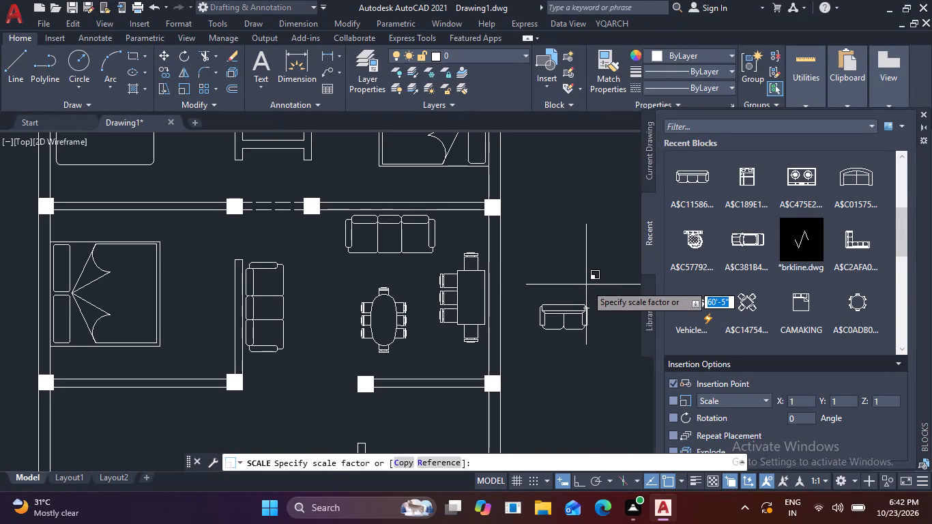
pyautogui.click(586, 285)
# Rotate the two-seat sofa 180° about its upper-right corner with Ortho on.
pyautogui.click(594, 317)
pyautogui.click(555, 312)
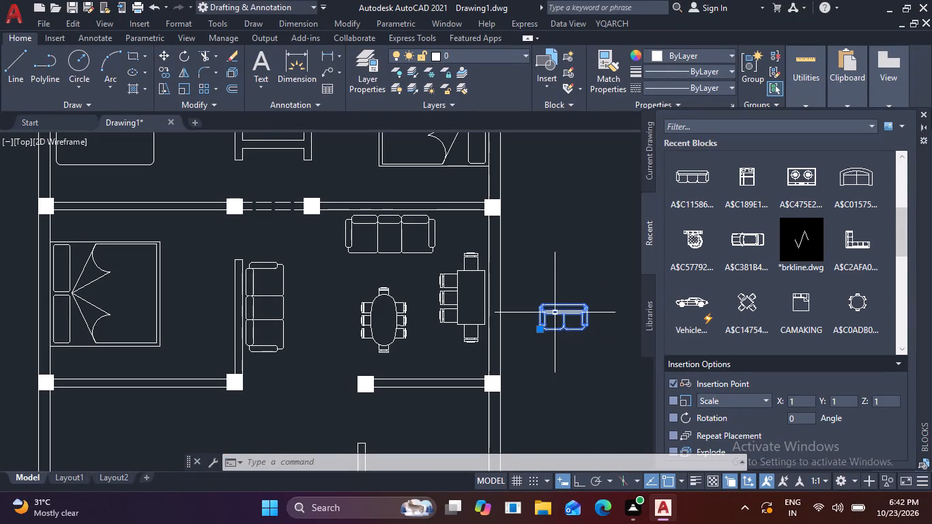
pyautogui.write('RO')
pyautogui.press('space')
pyautogui.moveTo(555, 312); pyautogui.dragTo(554, 312, button='middle')
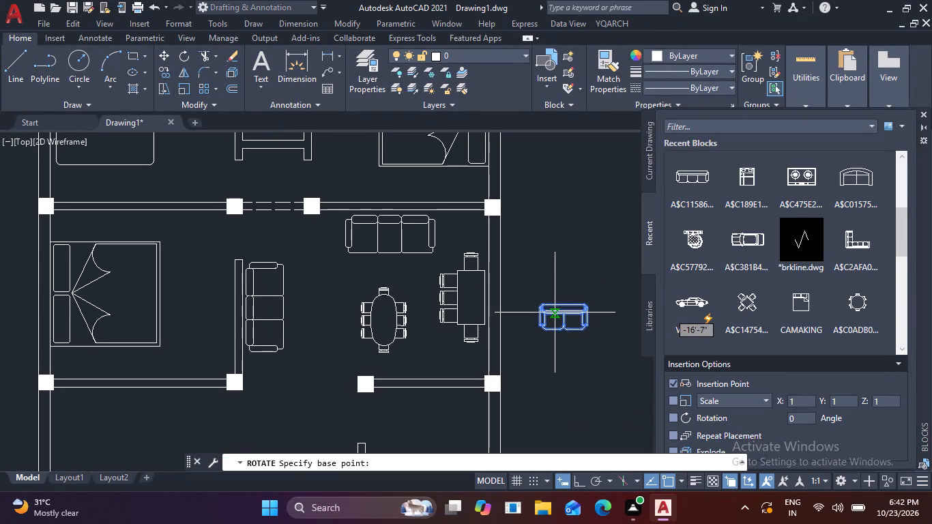
pyautogui.moveTo(554, 312); pyautogui.dragTo(251, 383, button='middle')
pyautogui.click(287, 374)
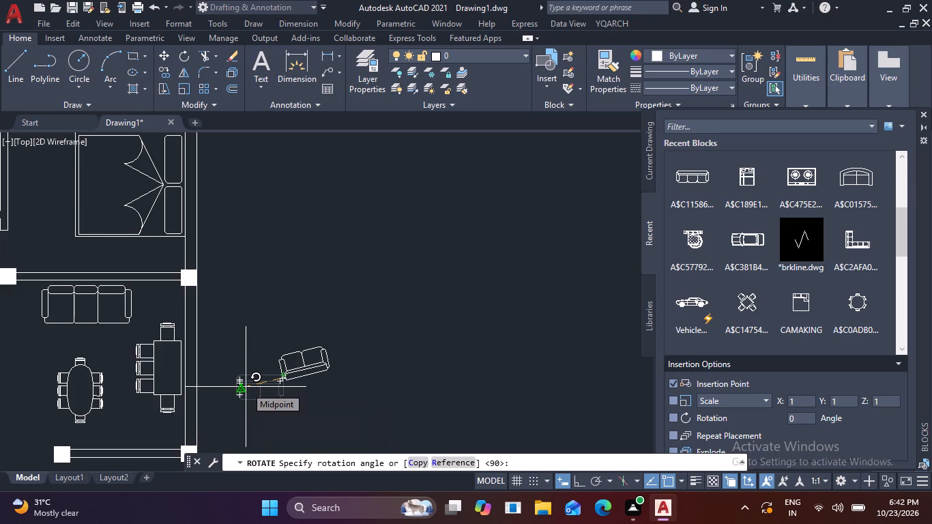
pyautogui.press('F8')
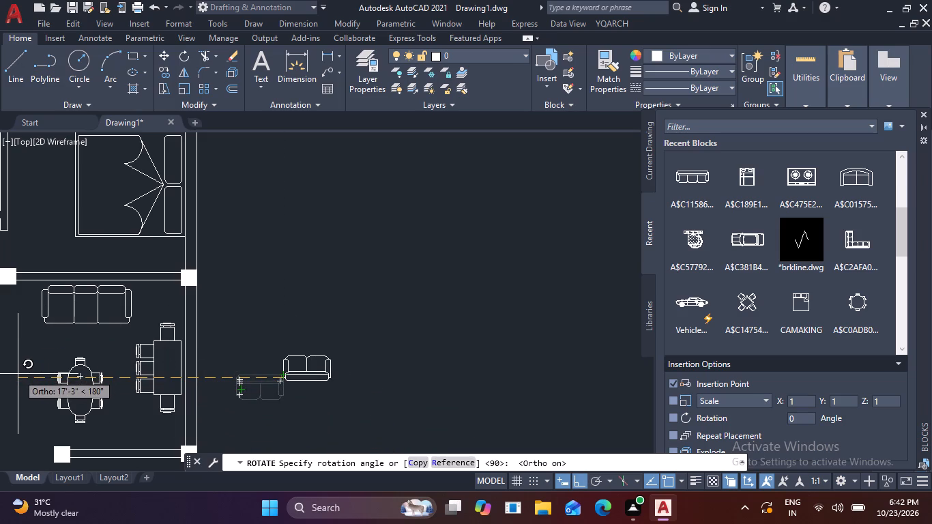
pyautogui.click(18, 374)
# Move the two-seat sofa about 19'-5" into the middle-right room, below and between the vertical sofa and the oval dining table.
pyautogui.click(357, 387)
pyautogui.click(281, 336)
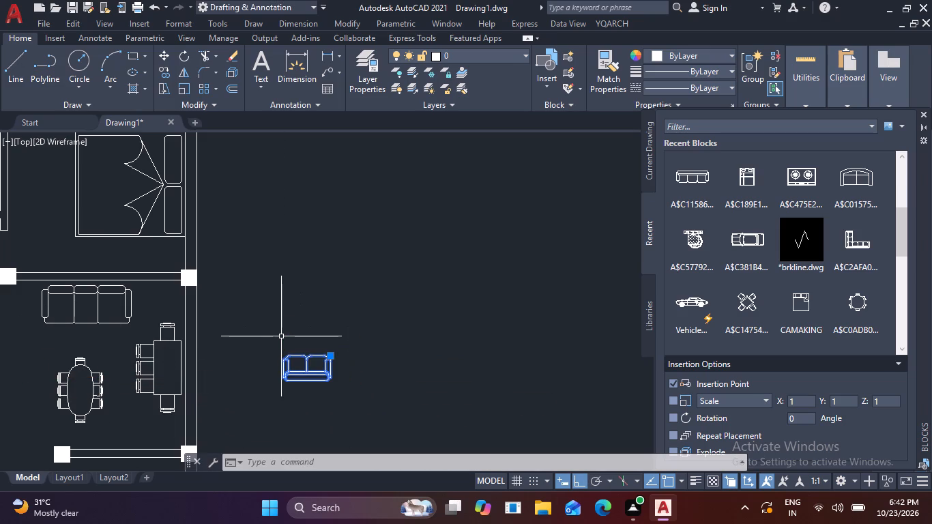
pyautogui.write('M')
pyautogui.press('space')
pyautogui.scroll(2, 315, 383)
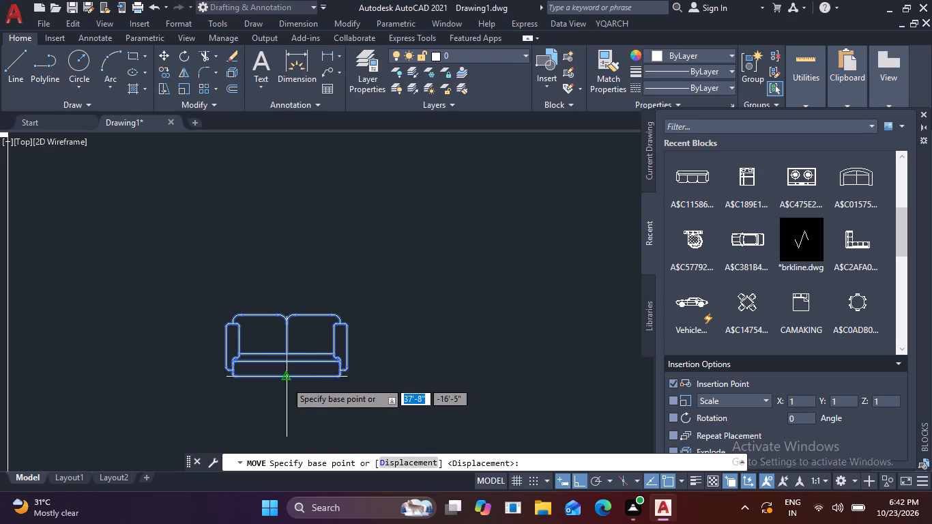
pyautogui.click(283, 378)
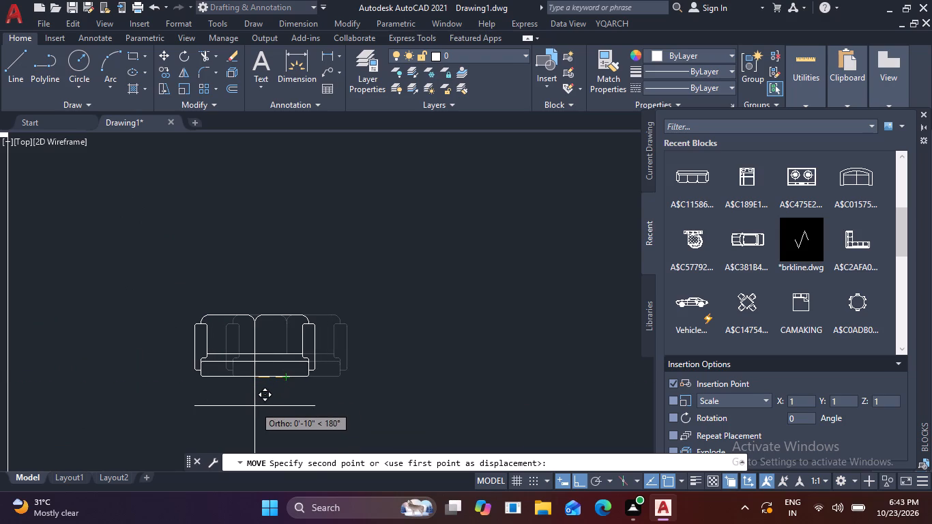
pyautogui.press('F8')
pyautogui.scroll(-2, 254, 406)
pyautogui.moveTo(253, 410); pyautogui.dragTo(413, 308, button='middle')
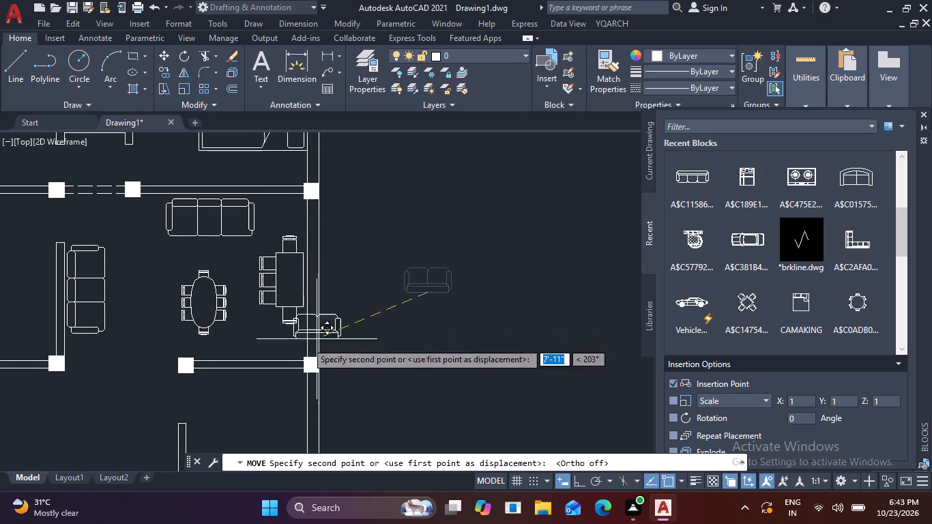
pyautogui.scroll(2, 125, 351)
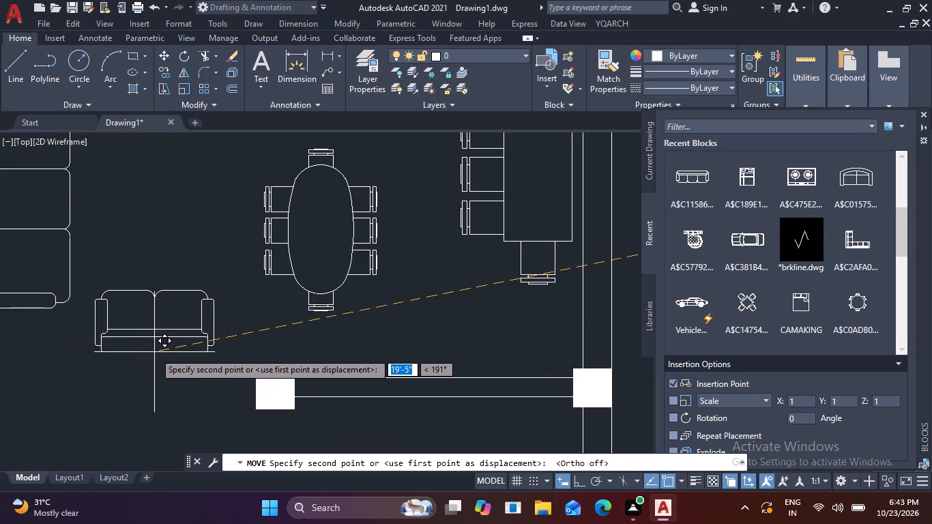
pyautogui.click(154, 352)
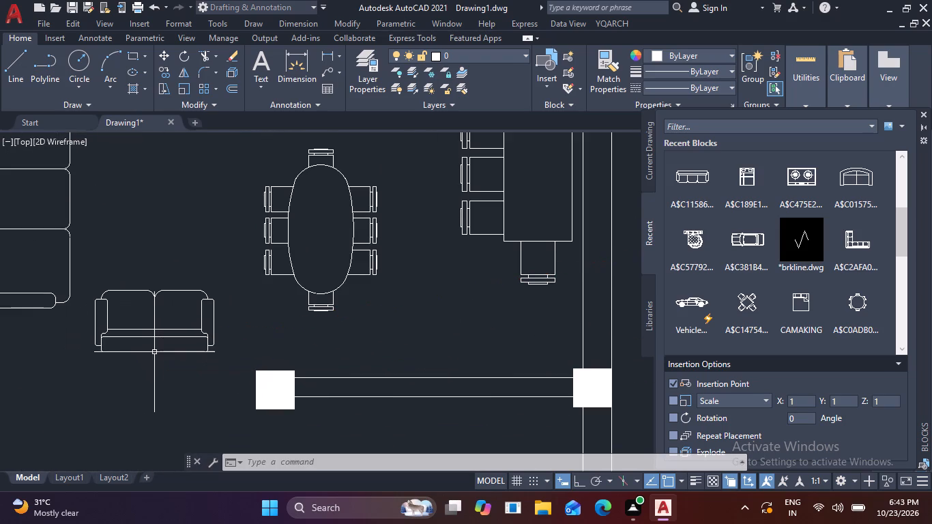
# Delete the spare three-seat sofa and toilet standing outside the plan's left wall.
pyautogui.scroll(-2, 187, 351)
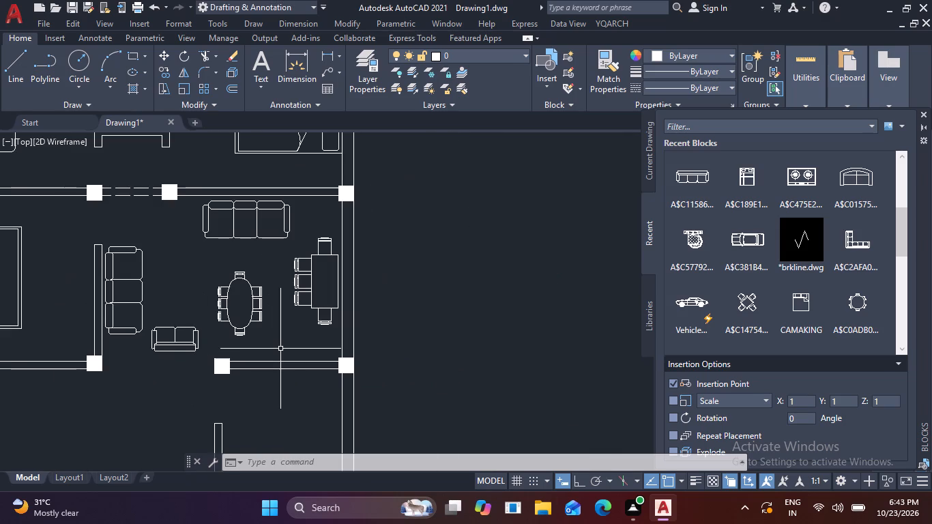
pyautogui.scroll(-1, 280, 349)
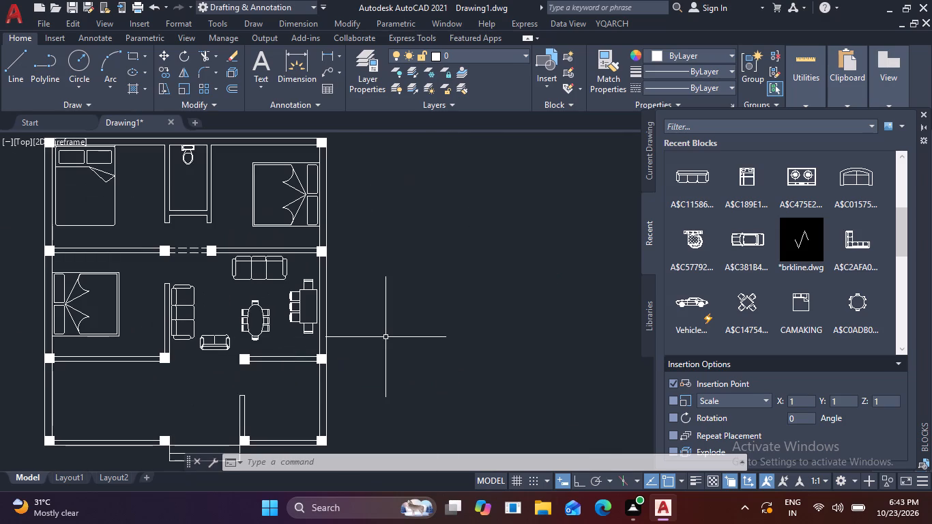
pyautogui.scroll(-1, 385, 337)
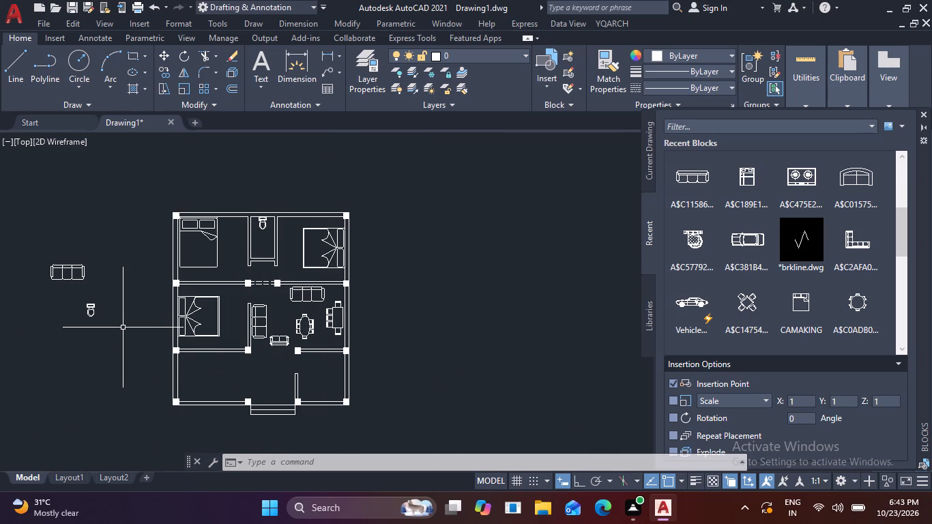
pyautogui.click(119, 336)
pyautogui.click(36, 252)
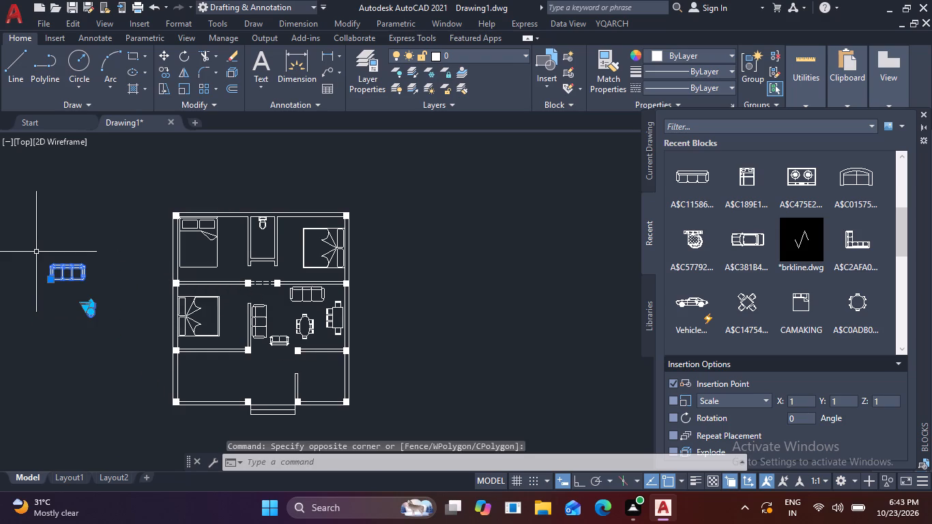
pyautogui.press('Delete')
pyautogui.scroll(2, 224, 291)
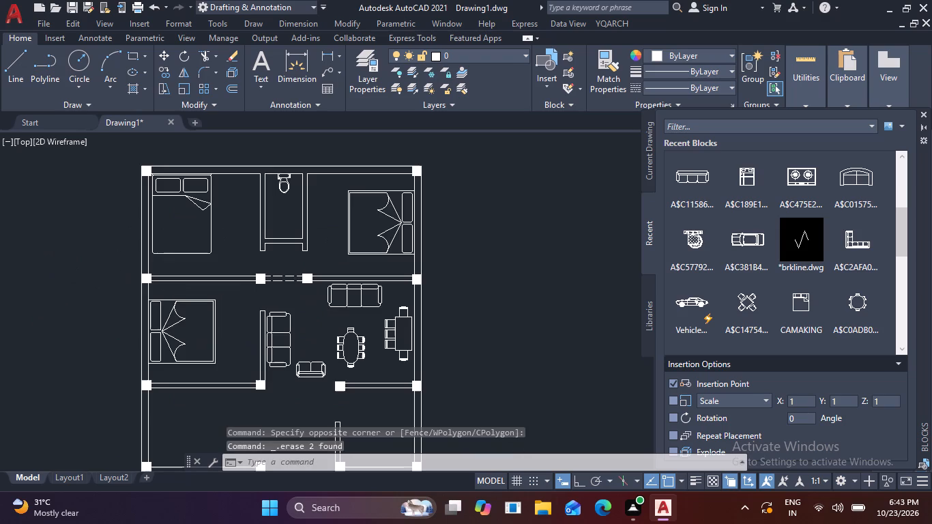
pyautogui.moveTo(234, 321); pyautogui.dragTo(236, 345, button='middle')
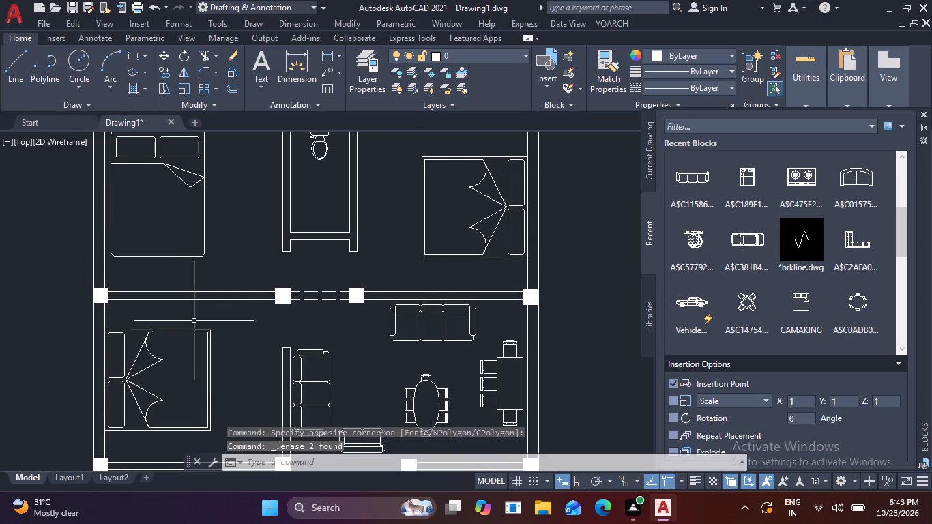
# Draw a base strip about 4'-10" long and 3" high on the wall below the upper-left room's bed, with Ortho on.
pyautogui.scroll(2, 171, 300)
pyautogui.moveTo(167, 310); pyautogui.dragTo(167, 336, button='middle')
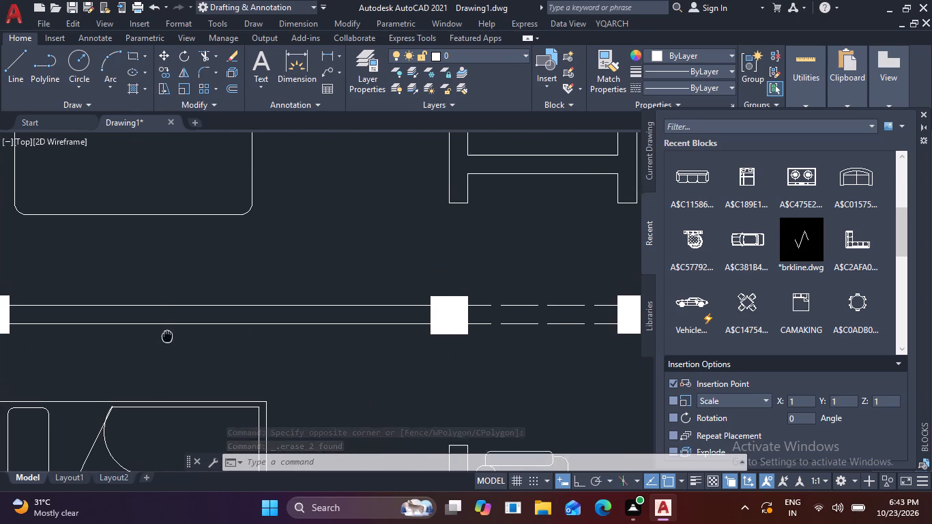
pyautogui.moveTo(167, 336); pyautogui.dragTo(169, 344, button='middle')
pyautogui.press('l')
pyautogui.press('space')
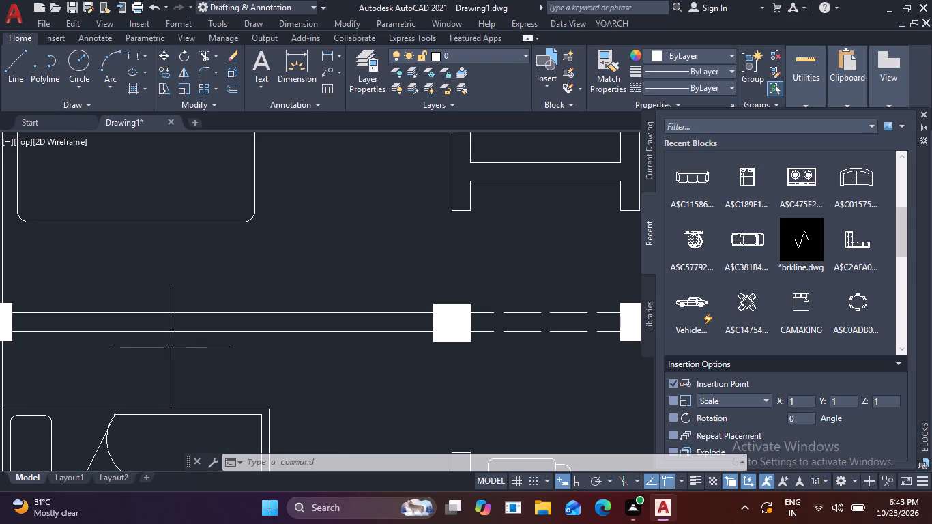
pyautogui.click(109, 315)
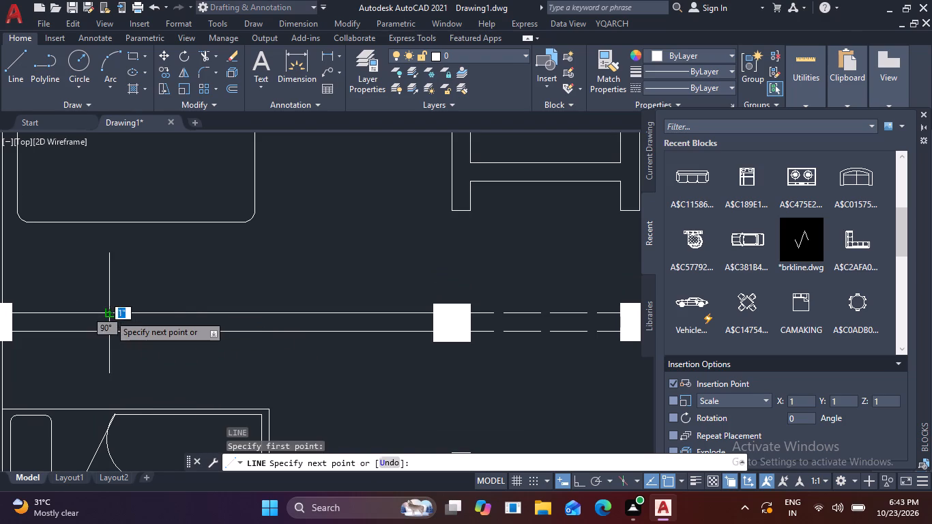
pyautogui.scroll(1, 108, 304)
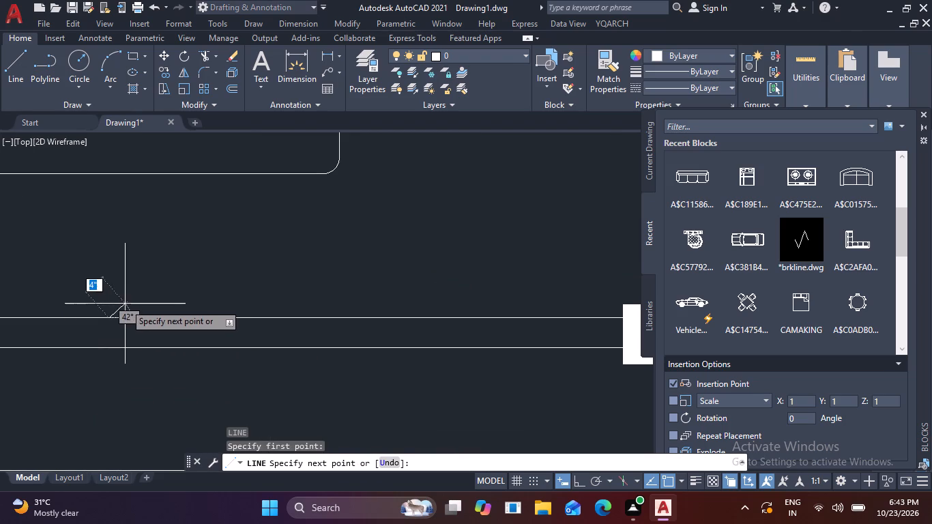
pyautogui.press('F8')
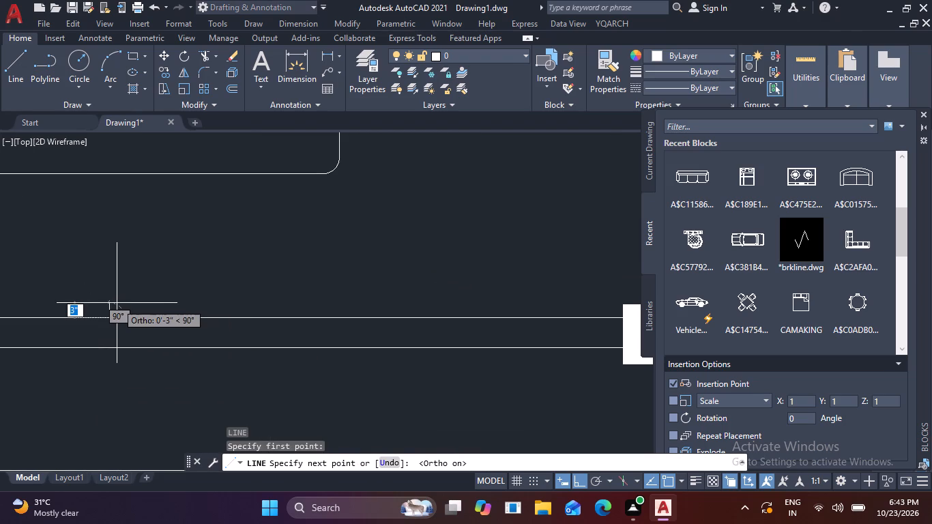
pyautogui.click(110, 303)
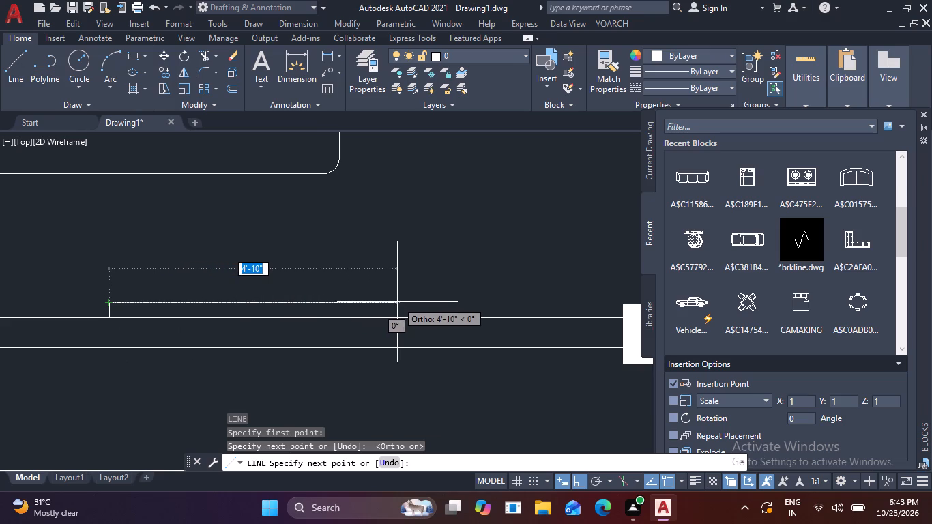
pyautogui.click(397, 302)
pyautogui.click(396, 315)
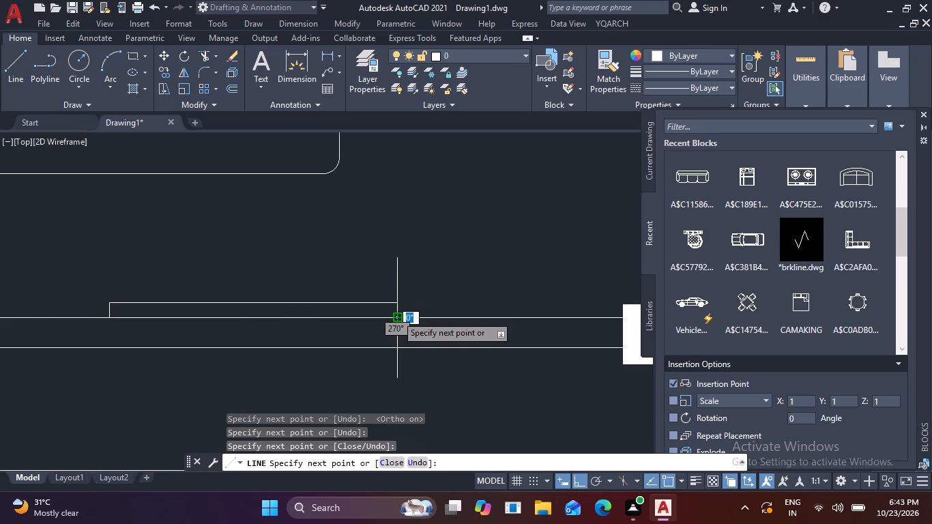
pyautogui.press('space')
# Draw the cabinet body as a box outline about 11" high above the base strip, matching its full length.
pyautogui.press('space')
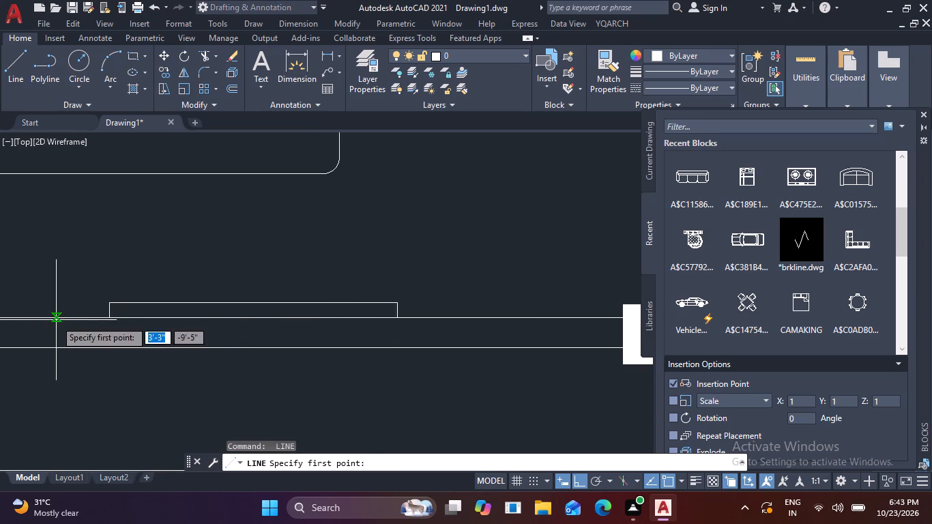
pyautogui.click(108, 298)
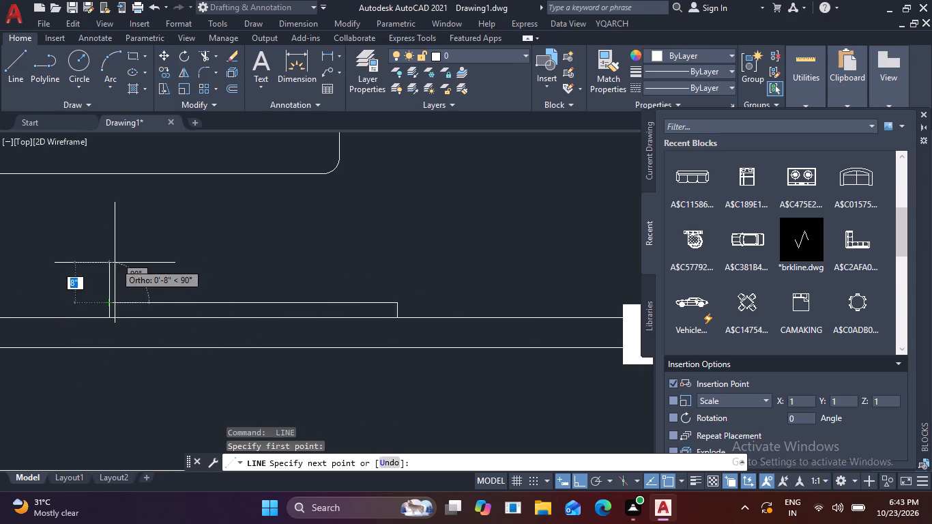
pyautogui.click(111, 246)
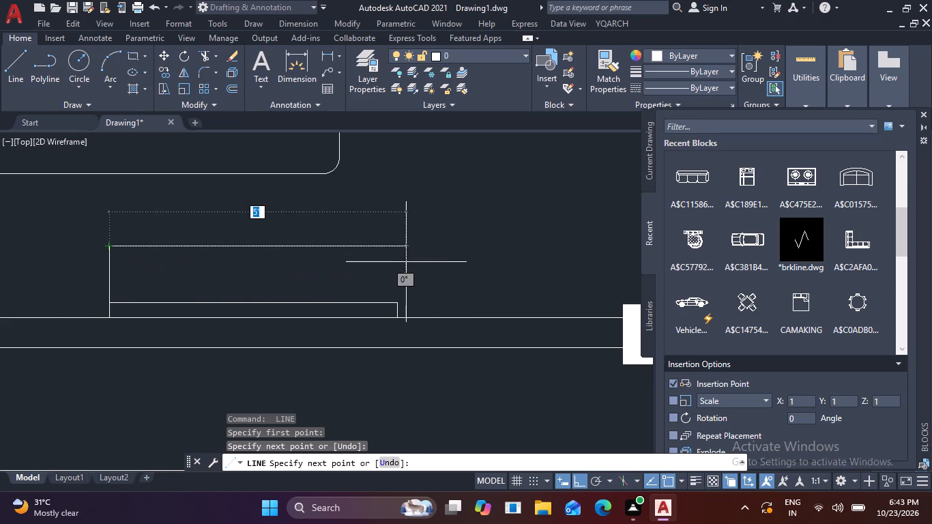
pyautogui.click(396, 250)
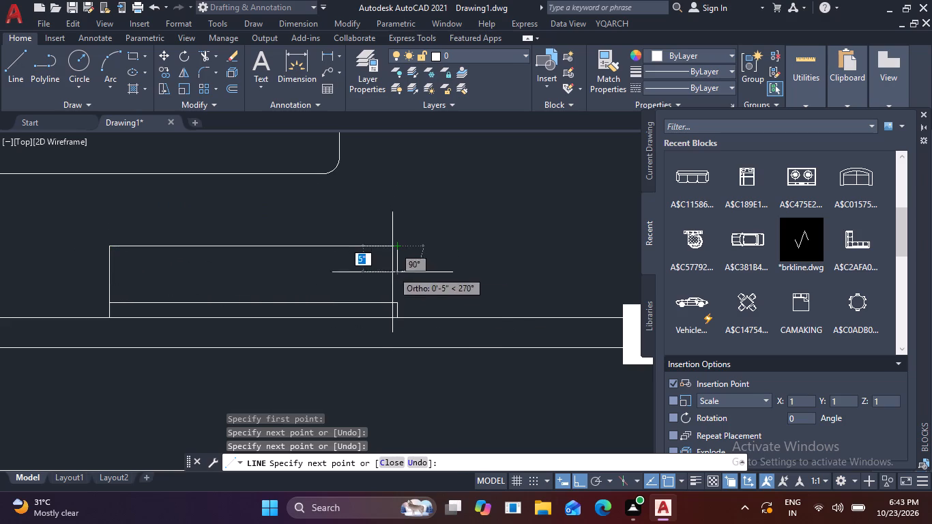
pyautogui.click(393, 303)
pyautogui.press('space')
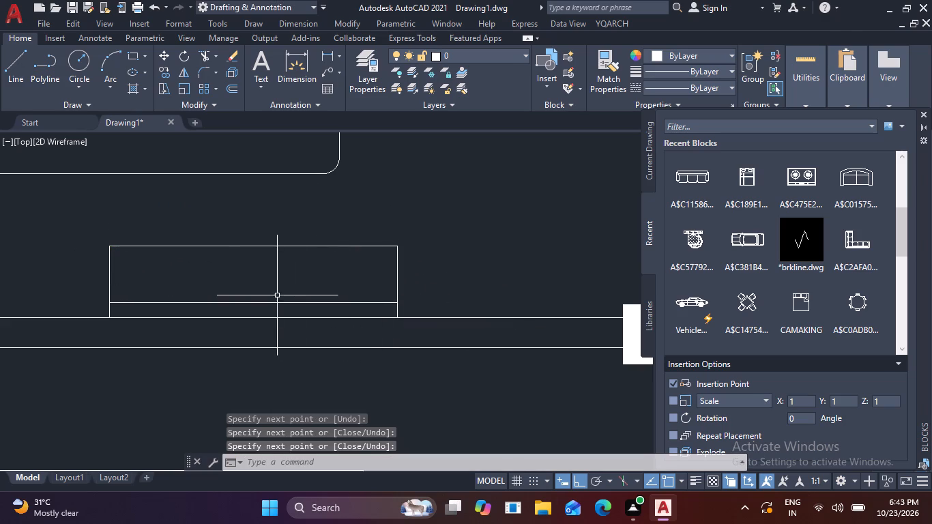
# With Ortho off, draw two sloping lines from the body's top corners to a peak about 7" above its top midpoint.
pyautogui.press('space')
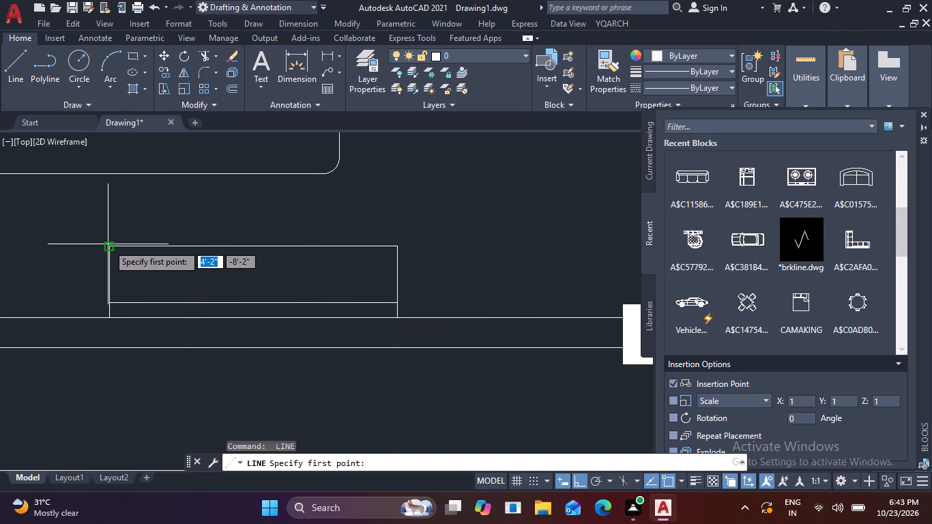
pyautogui.click(106, 244)
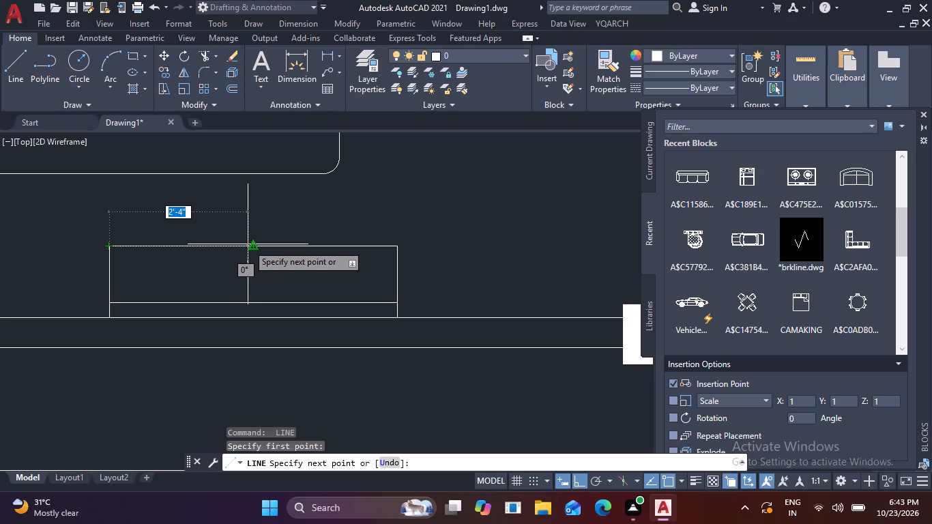
pyautogui.press('F8')
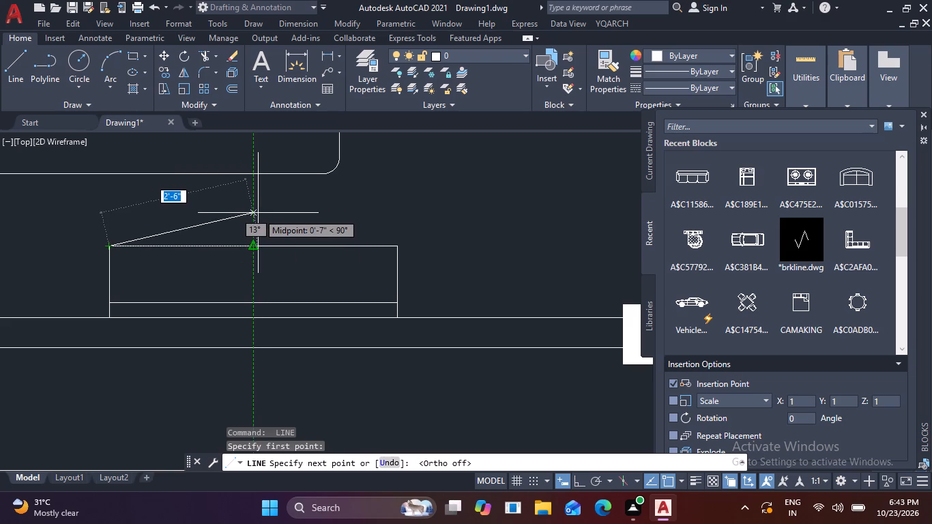
pyautogui.click(258, 213)
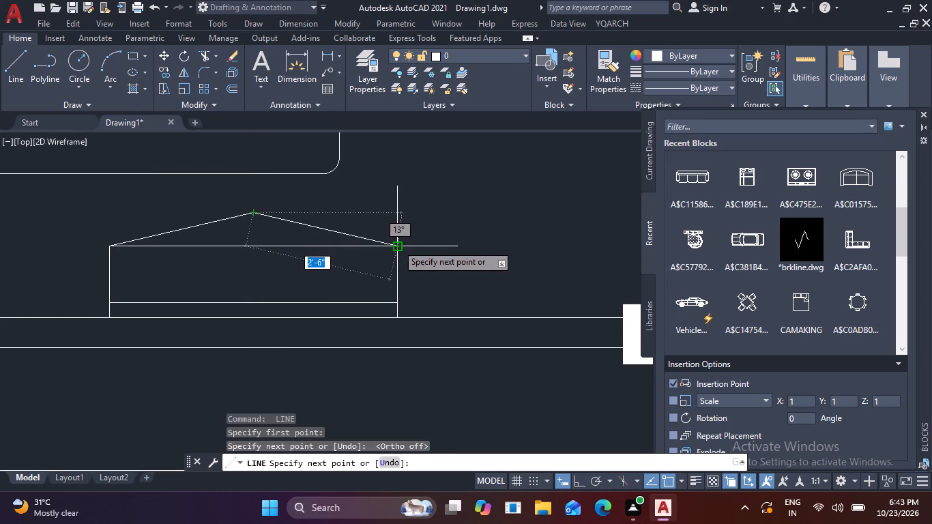
pyautogui.click(397, 244)
pyautogui.press('space')
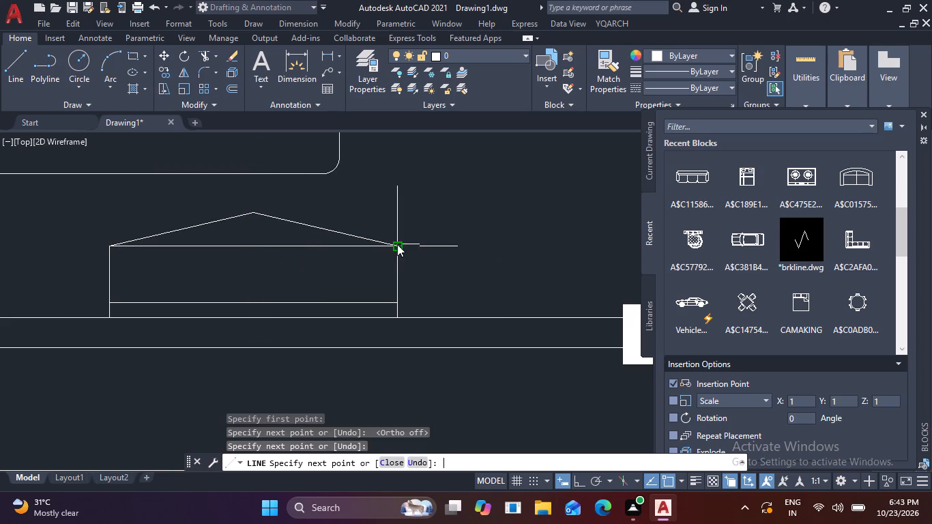
# Draw a vertical divider line about 11" long between the midpoints of the cabinet body's top and bottom edges.
pyautogui.press('space')
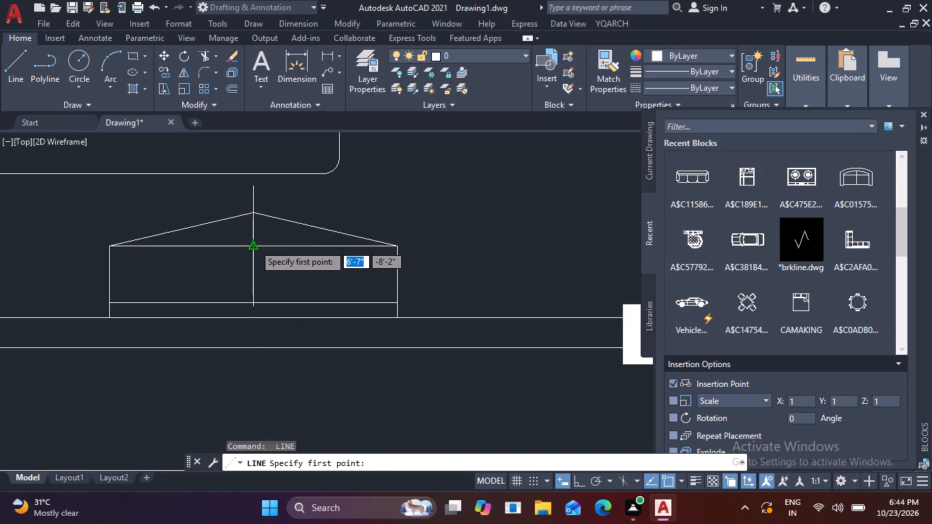
pyautogui.click(254, 244)
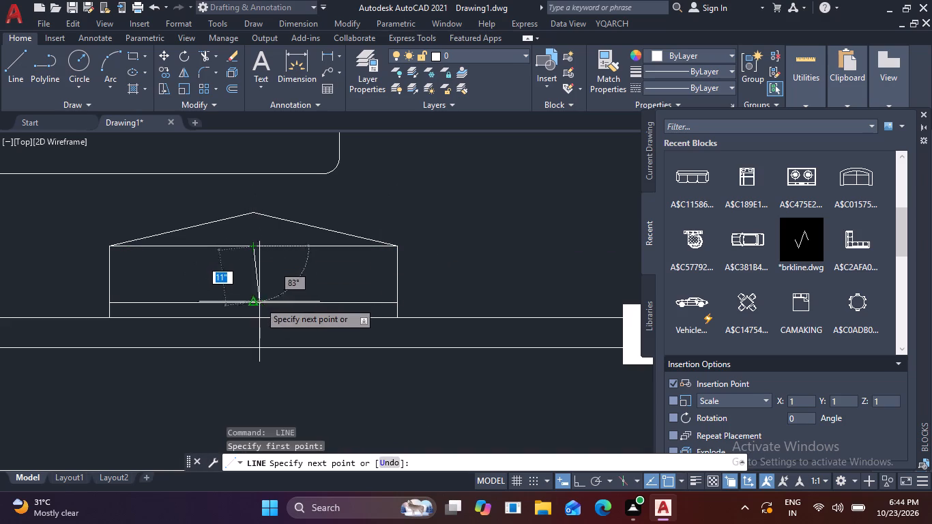
pyautogui.click(254, 302)
pyautogui.press('space')
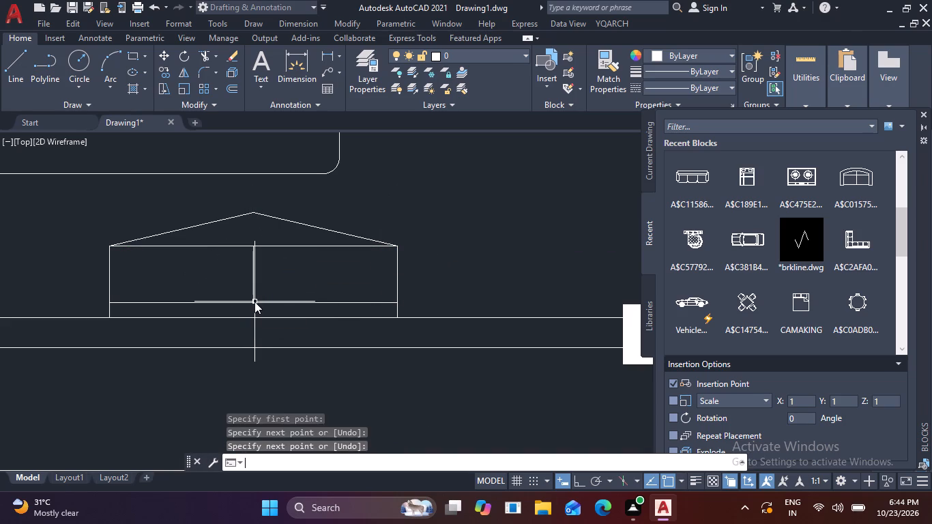
# Draw a small circle as a door knob just left of the cabinet's centre divider, about mid-height.
pyautogui.write('C')
pyautogui.press('space')
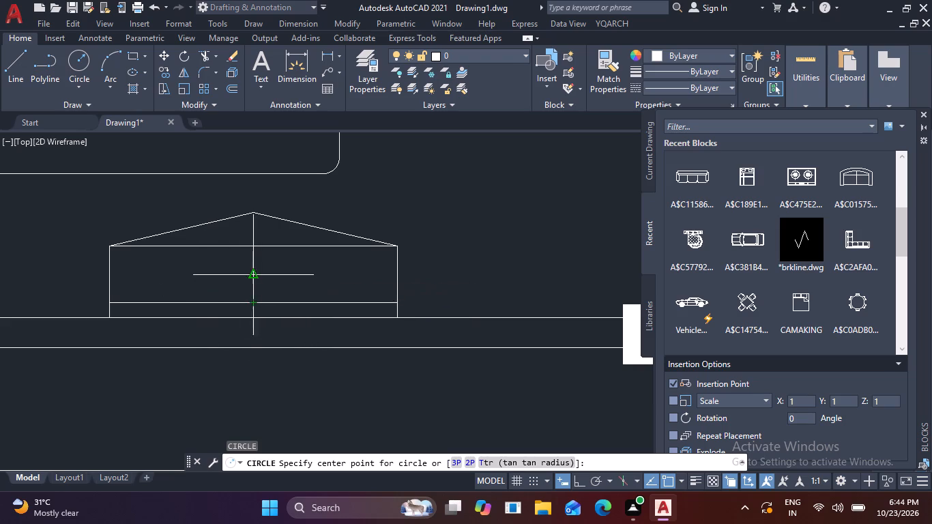
pyautogui.scroll(3, 240, 290)
pyautogui.moveTo(259, 232); pyautogui.dragTo(264, 326, button='middle')
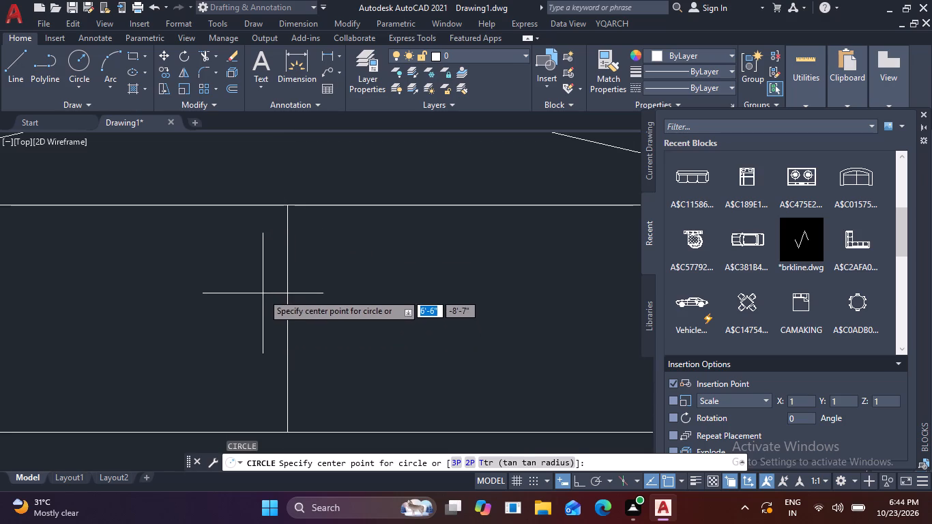
pyautogui.click(261, 291)
pyautogui.click(271, 300)
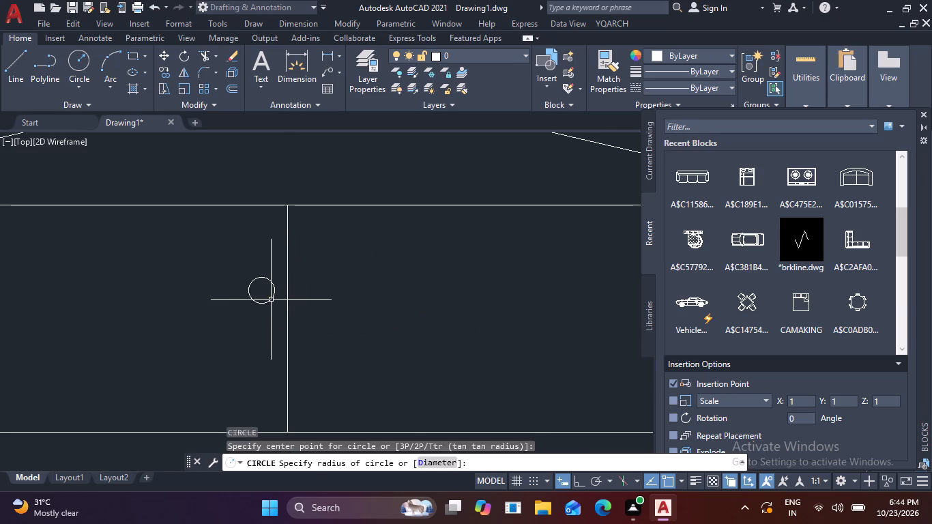
# Move the knob circle horizontally about 3" to the other side of the divider, into the cabinet's right door.
pyautogui.click(273, 309)
pyautogui.click(256, 292)
pyautogui.press('m')
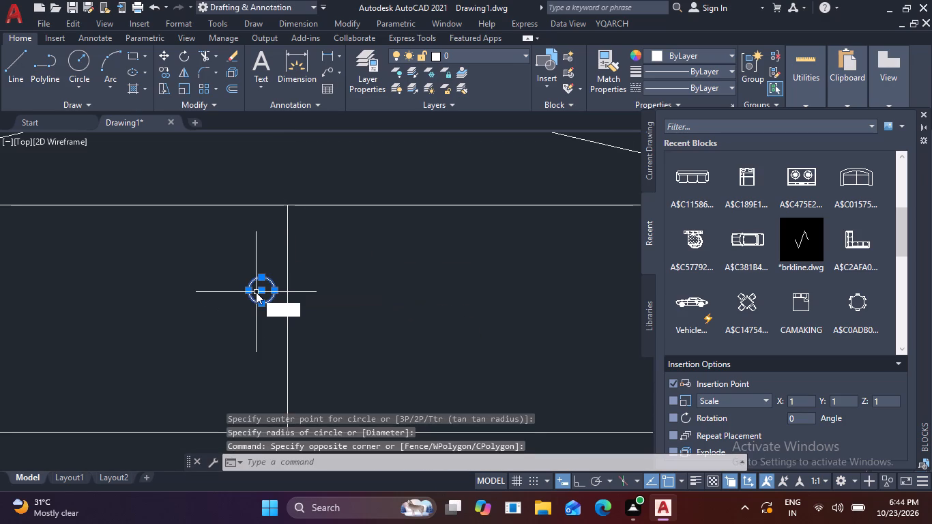
pyautogui.press('space')
pyautogui.click(260, 293)
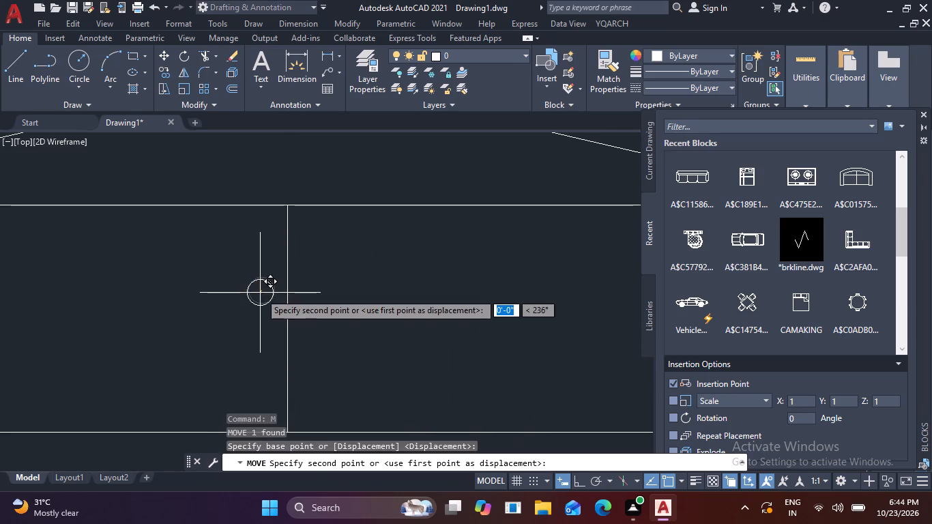
pyautogui.click(316, 291)
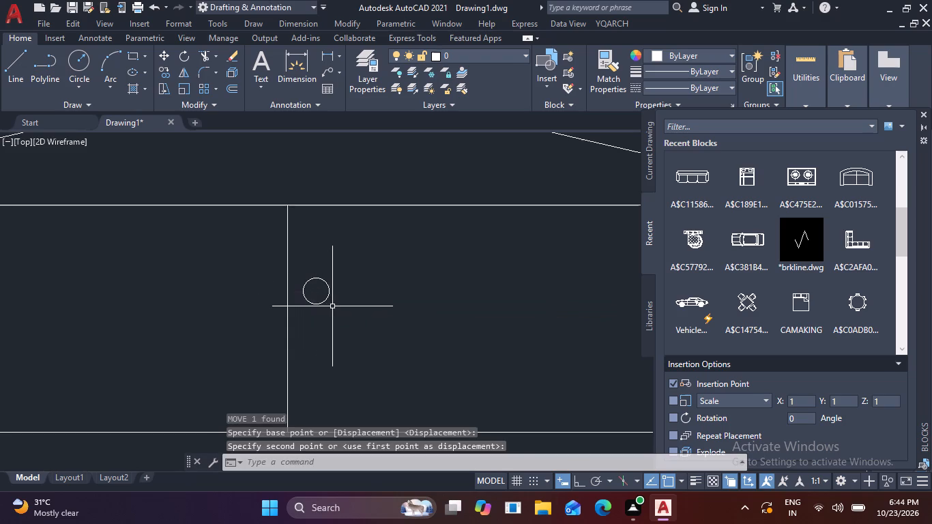
# Copy the knob circle about 3" to the left so that the left door has a matching knob.
pyautogui.click(334, 308)
pyautogui.click(312, 289)
pyautogui.write('CO')
pyautogui.press('space')
pyautogui.click(312, 289)
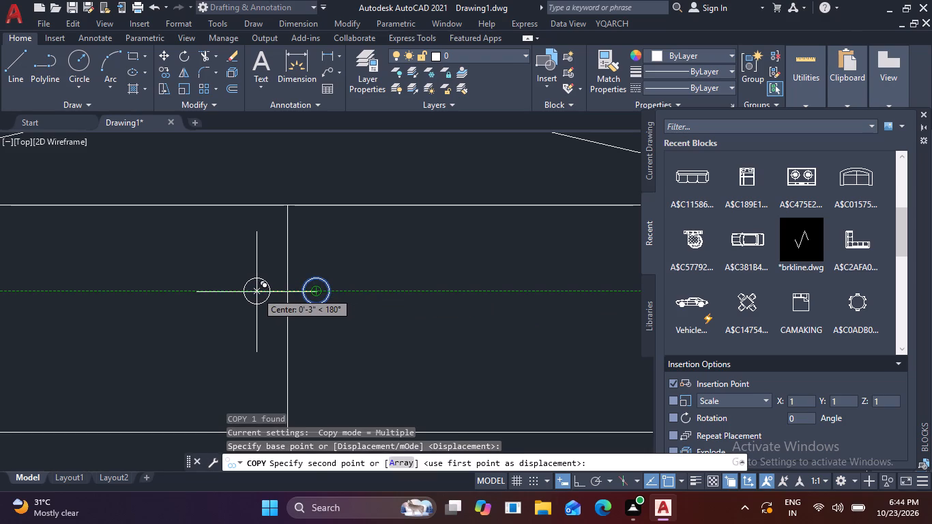
pyautogui.click(261, 290)
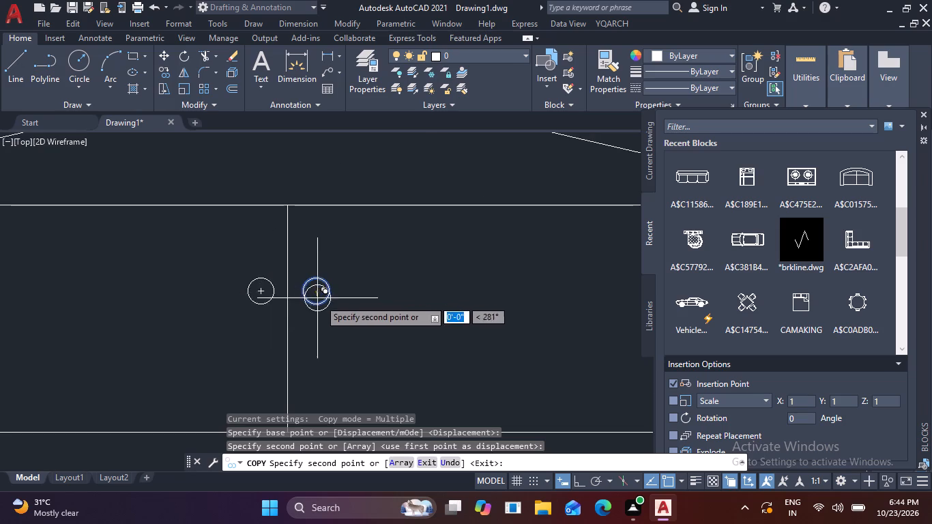
pyautogui.scroll(-2, 321, 300)
pyautogui.press('Escape')
# Copy the complete two-door cabinet from the upper-left bedroom to the empty space outside the plan, beside the upper-right bedroom.
pyautogui.scroll(-1, 357, 338)
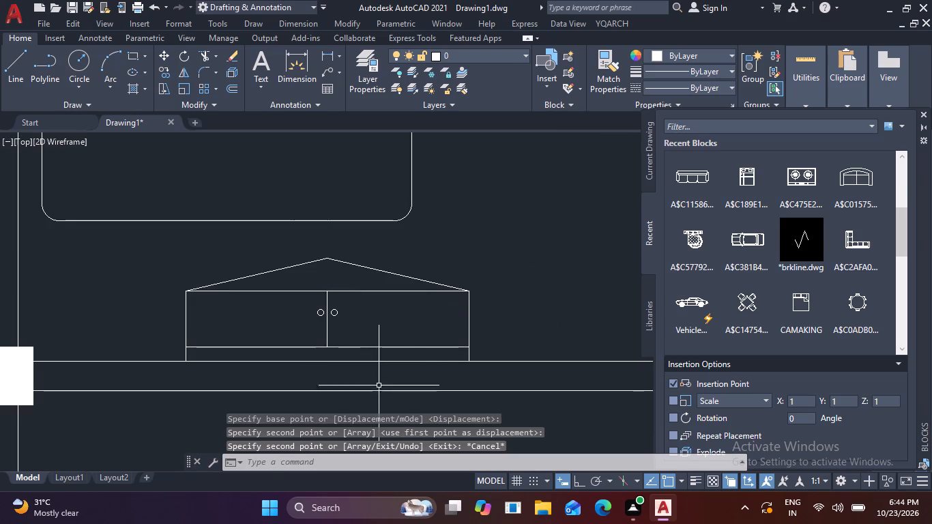
pyautogui.scroll(-2, 384, 390)
pyautogui.scroll(2, 443, 377)
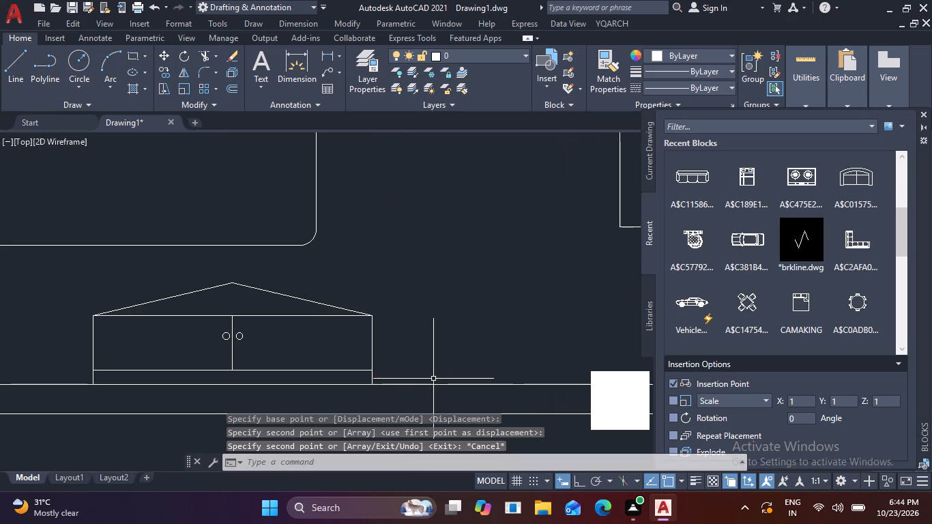
pyautogui.click(433, 379)
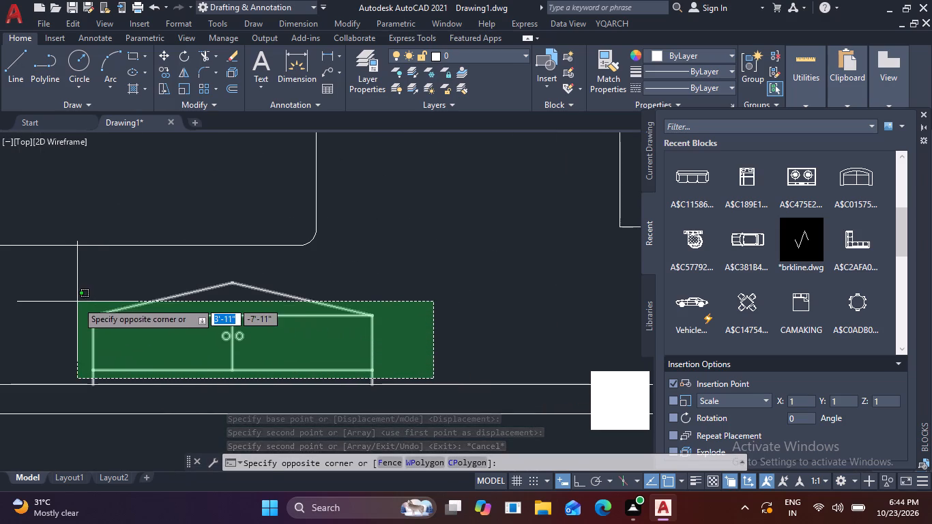
pyautogui.click(73, 297)
pyautogui.scroll(-2, 422, 307)
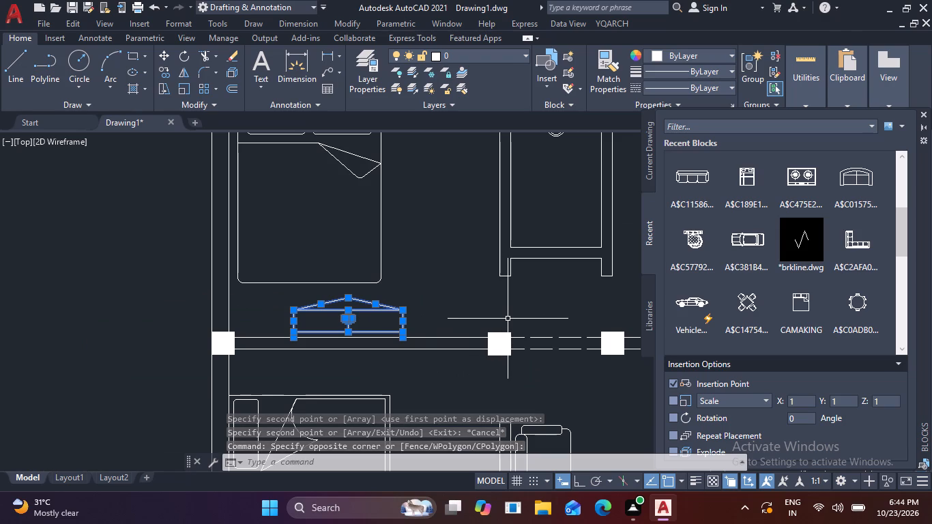
pyautogui.write('RO')
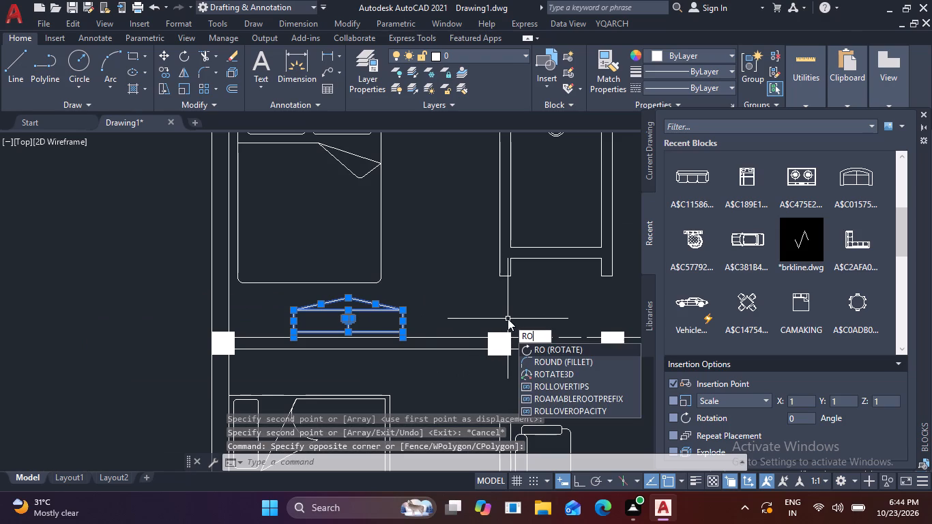
pyautogui.press('BackSpace')
pyautogui.press('BackSpace')
pyautogui.write('CO')
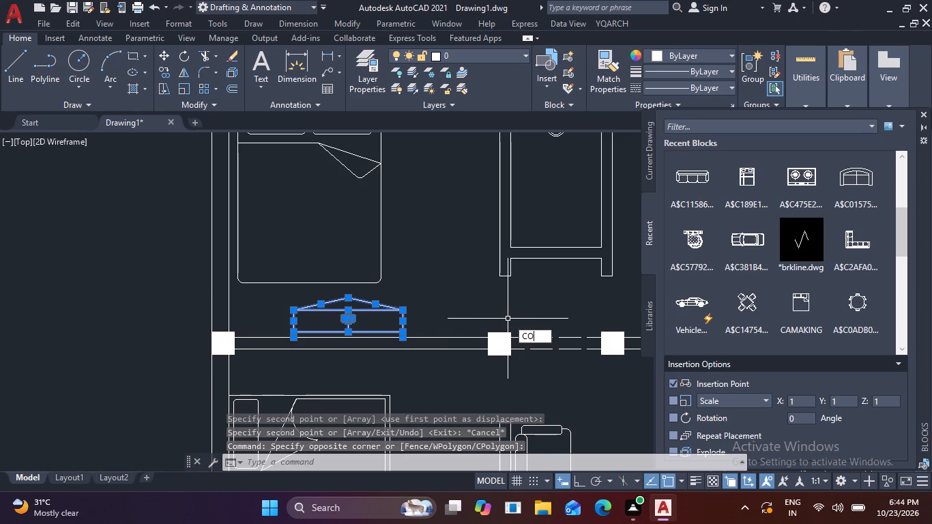
pyautogui.press('space')
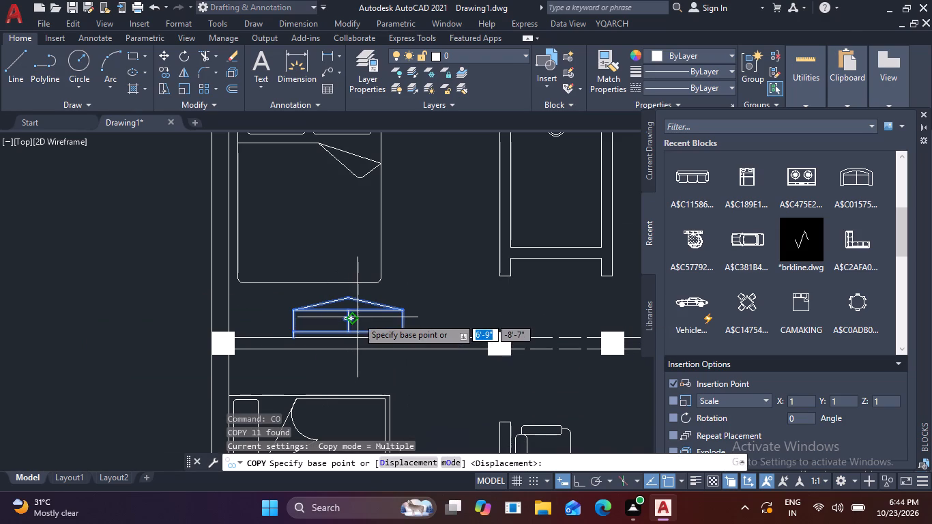
pyautogui.click(358, 317)
pyautogui.scroll(-2, 462, 297)
pyautogui.moveTo(506, 286); pyautogui.dragTo(332, 296, button='middle')
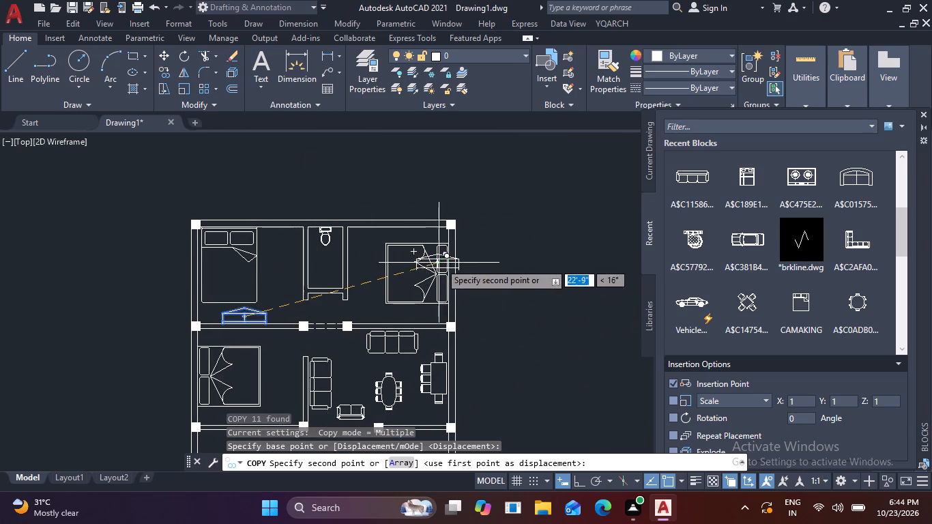
pyautogui.click(496, 256)
pyautogui.press('Escape')
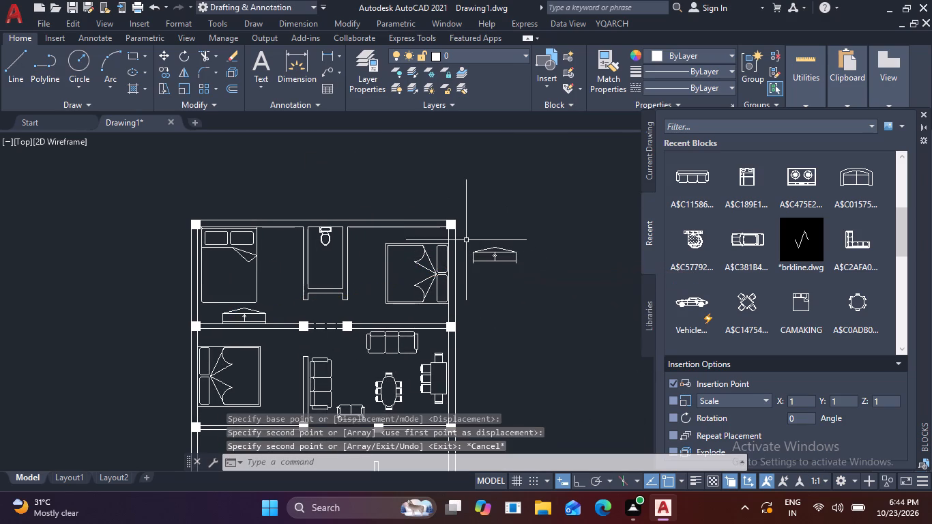
# Rotate the cabinet copy outside the plan 90° clockwise, with Ortho on, so its peaked side faces away from the house.
pyautogui.click(467, 233)
pyautogui.click(551, 281)
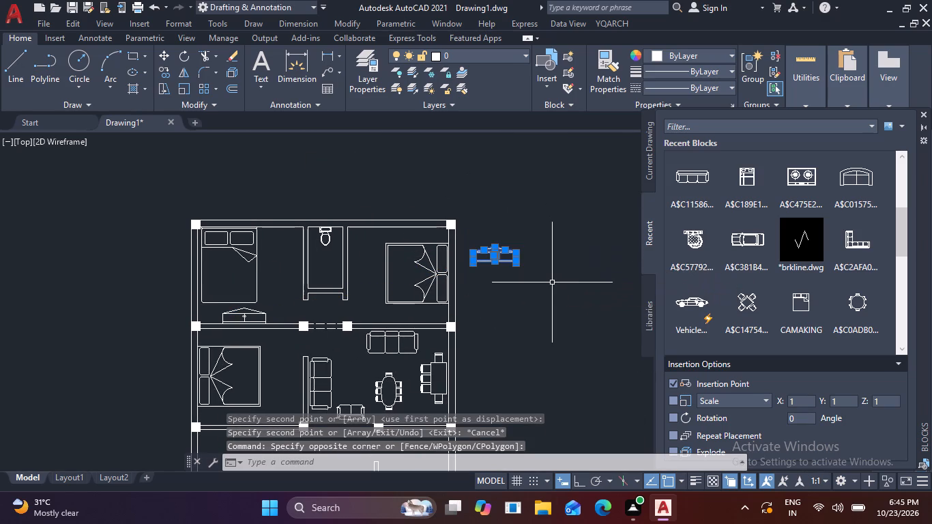
pyautogui.write('RO')
pyautogui.press('space')
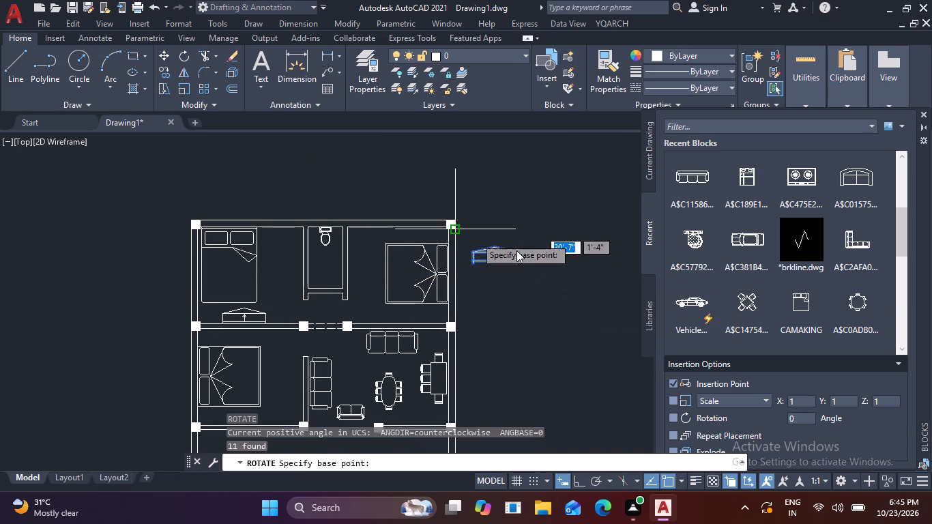
pyautogui.scroll(2, 542, 251)
pyautogui.click(485, 272)
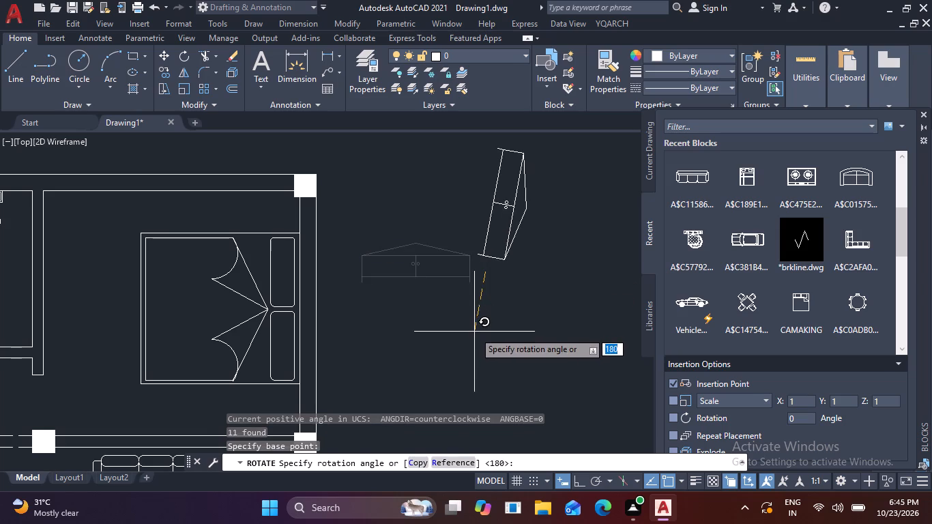
pyautogui.press('F7')
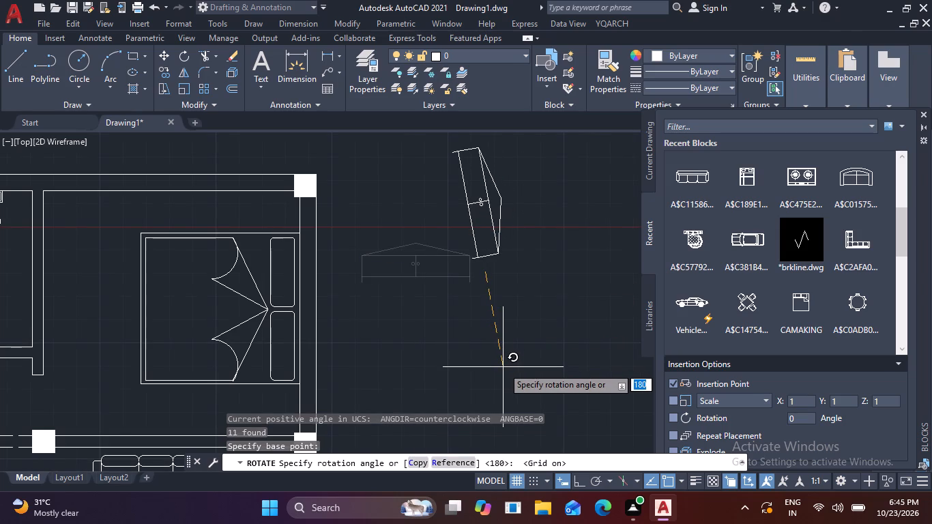
pyautogui.press('F7')
pyautogui.press('F8')
pyautogui.click(501, 383)
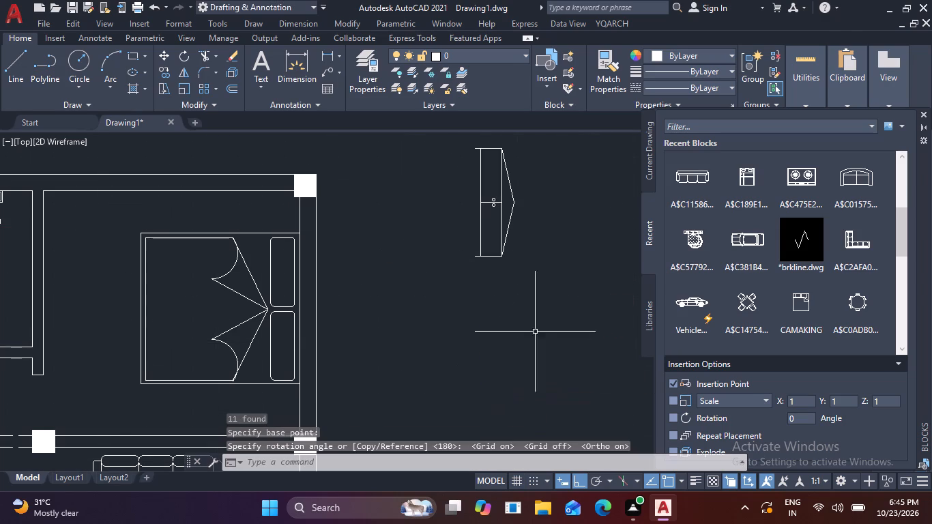
# Copy the rotated cabinet into the upper-right bedroom, setting its back corner on the toilet's wall opposite the bed.
pyautogui.click(539, 326)
pyautogui.click(466, 128)
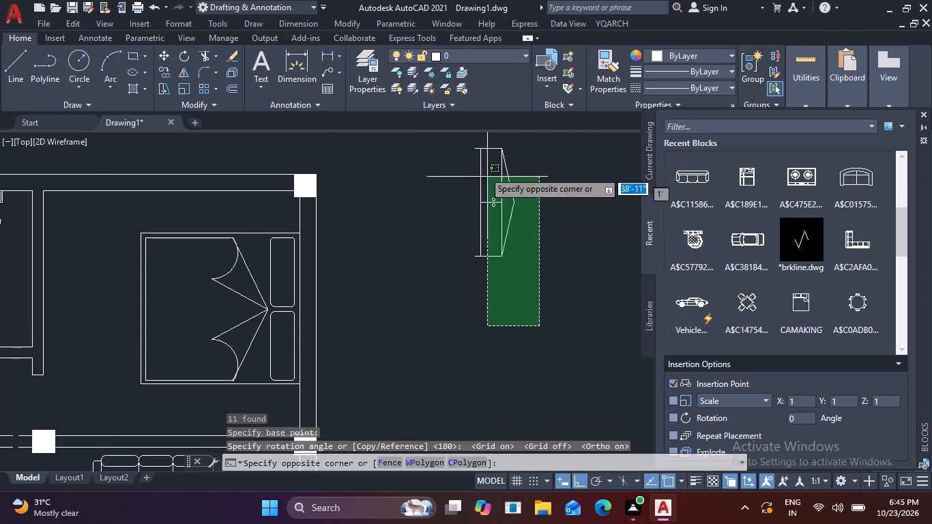
pyautogui.click(451, 138)
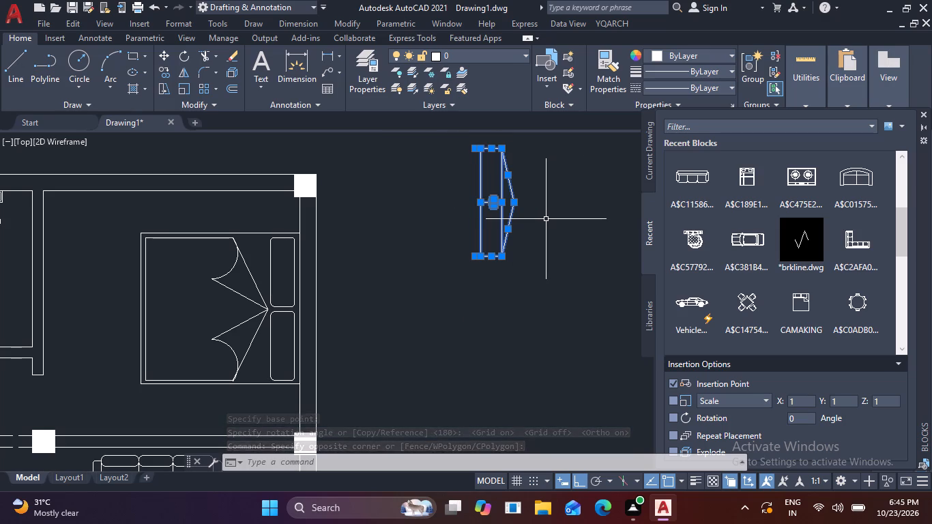
pyautogui.write('CO')
pyautogui.press('space')
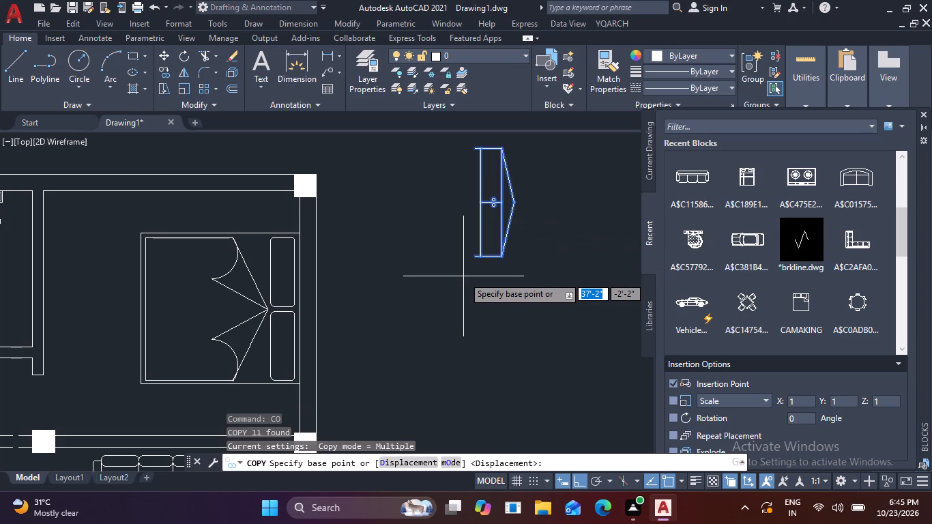
pyautogui.press('F8')
pyautogui.click(473, 260)
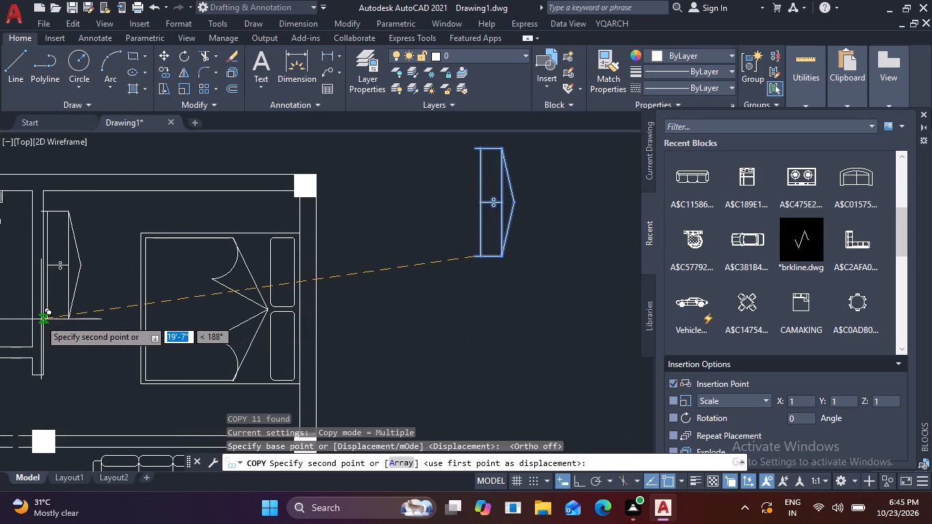
pyautogui.scroll(2, 46, 322)
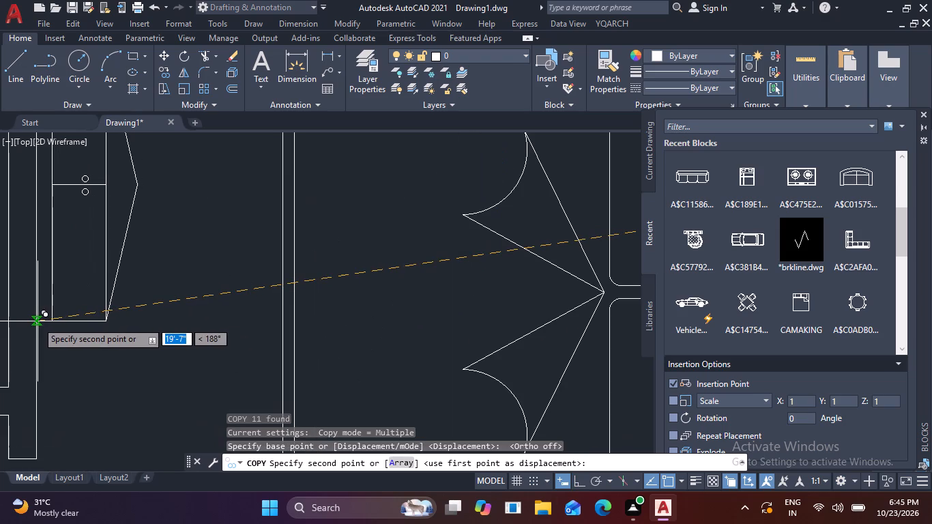
pyautogui.click(35, 321)
pyautogui.scroll(-3, 218, 323)
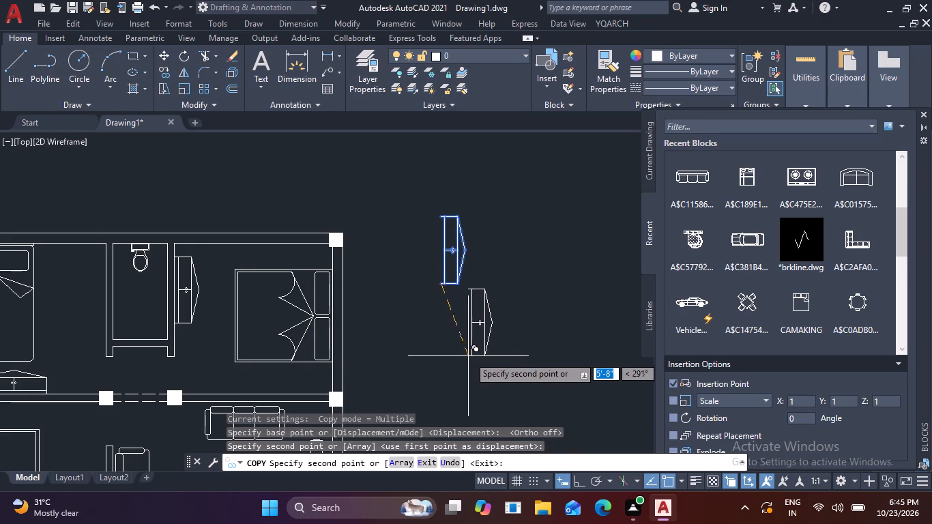
pyautogui.press('Escape')
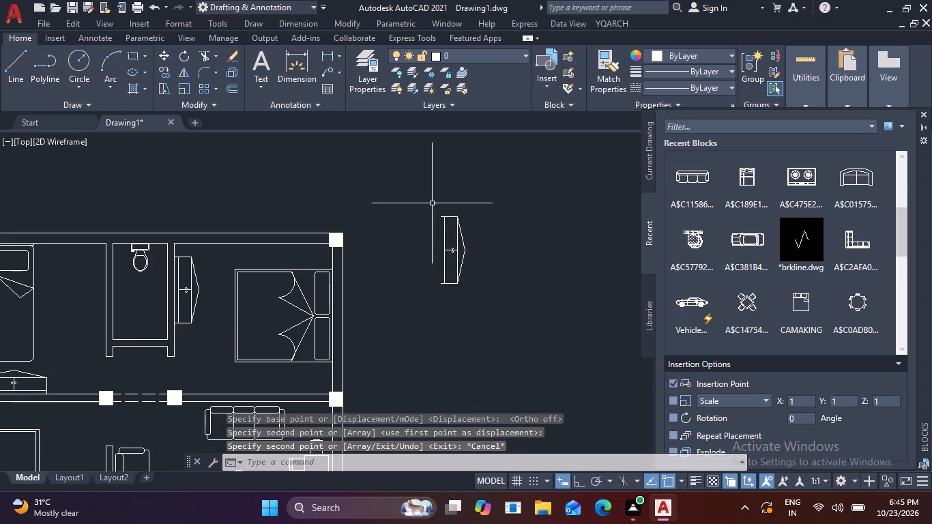
# Mirror the rotated cabinet outside the plan across a vertical line beside it, keeping the source cabinet.
pyautogui.click(429, 203)
pyautogui.click(509, 330)
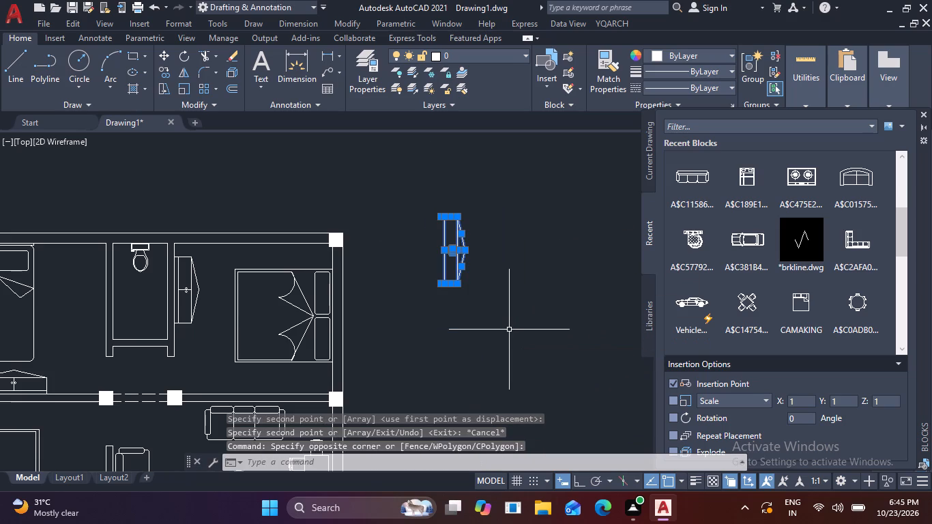
pyautogui.press('r')
pyautogui.press('BackSpace')
pyautogui.write('MI')
pyautogui.press('space')
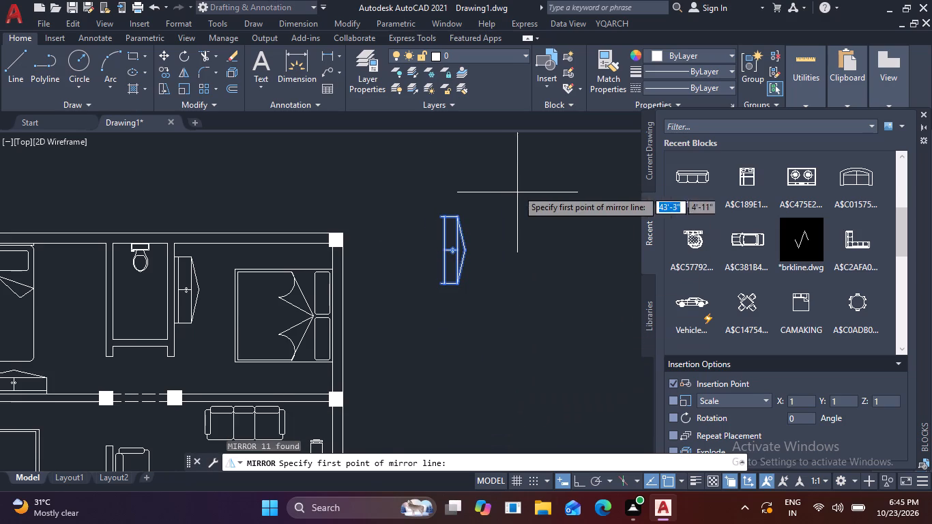
pyautogui.click(497, 181)
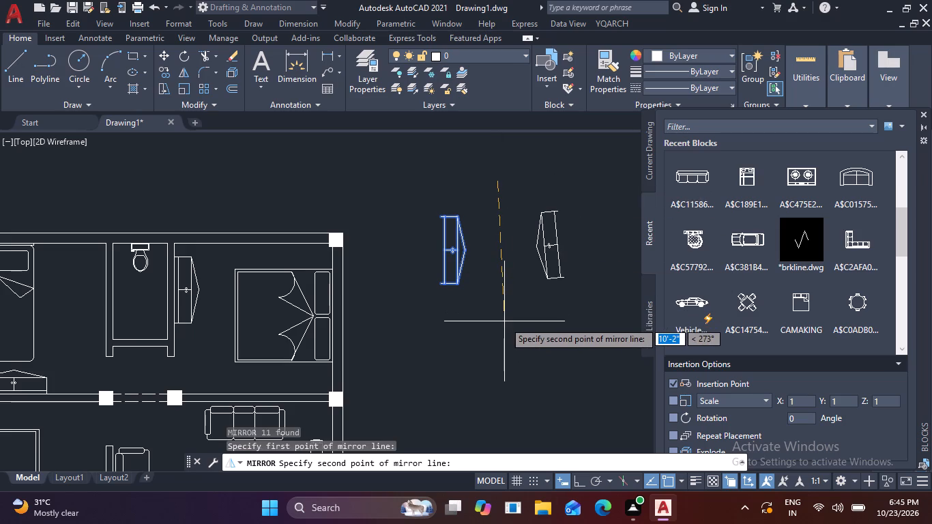
pyautogui.press('F8')
pyautogui.click(502, 336)
pyautogui.press('space')
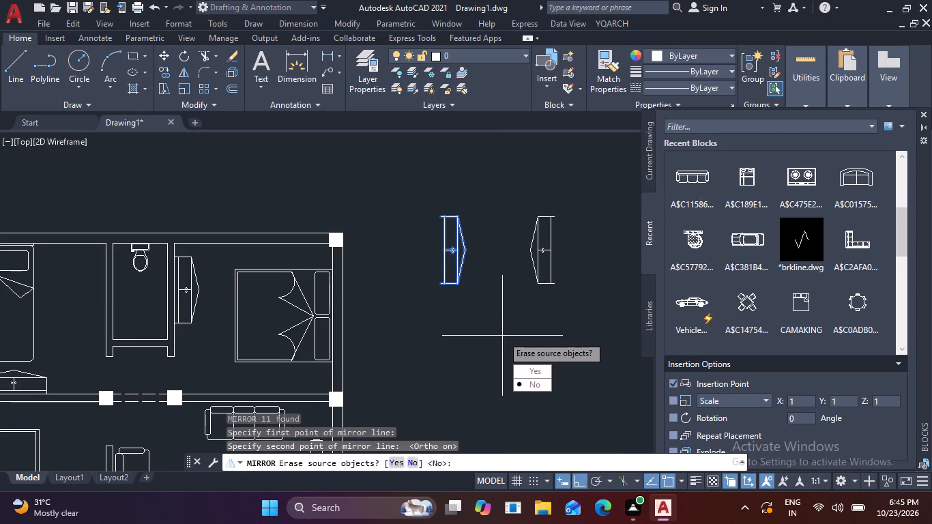
# Copy the mirrored cabinet into the middle-left bedroom, with its back corner on the wall shared with the living room's sofa.
pyautogui.moveTo(567, 317); pyautogui.dragTo(557, 306)
pyautogui.click(518, 197)
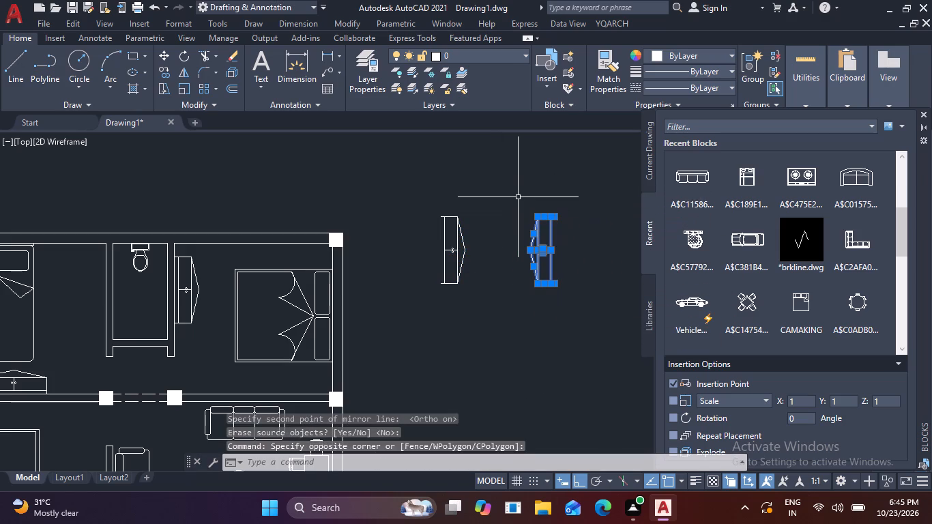
pyautogui.write('CO')
pyautogui.press('space')
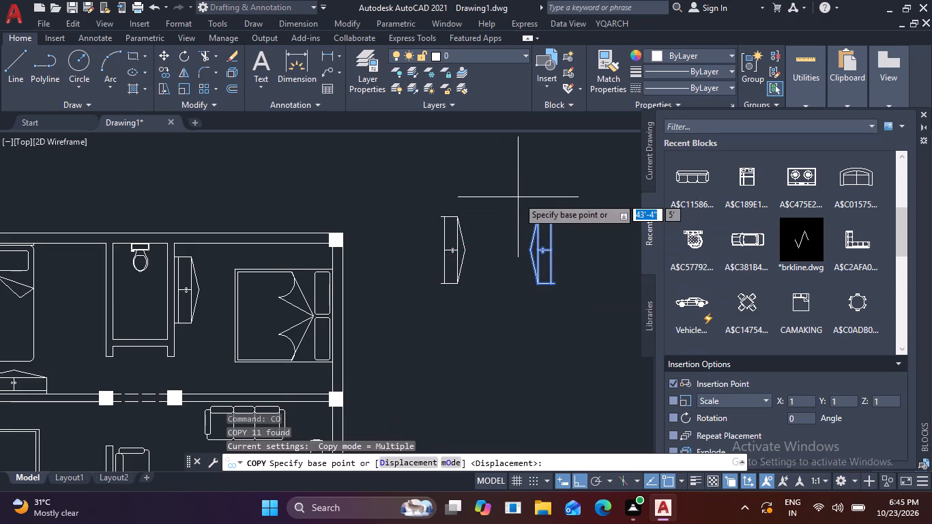
pyautogui.scroll(2, 549, 272)
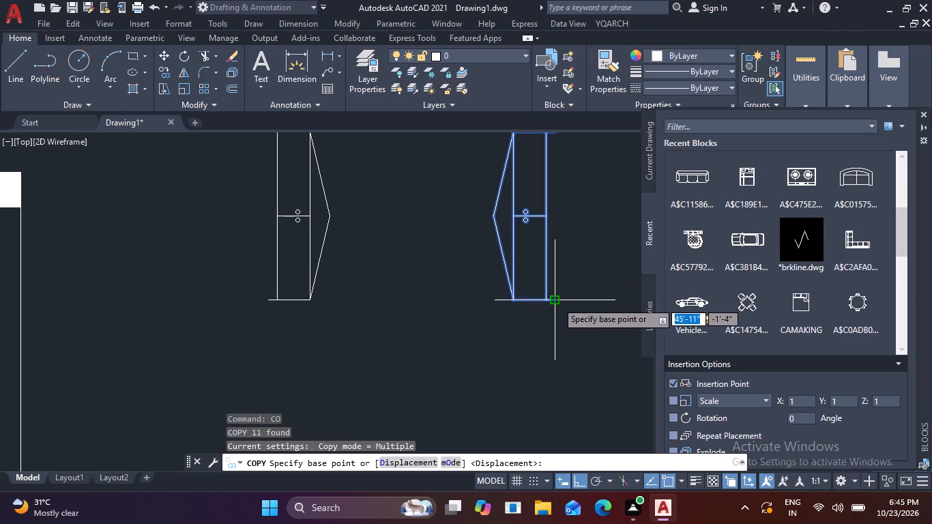
pyautogui.click(557, 302)
pyautogui.press('F8')
pyautogui.scroll(-1, 499, 351)
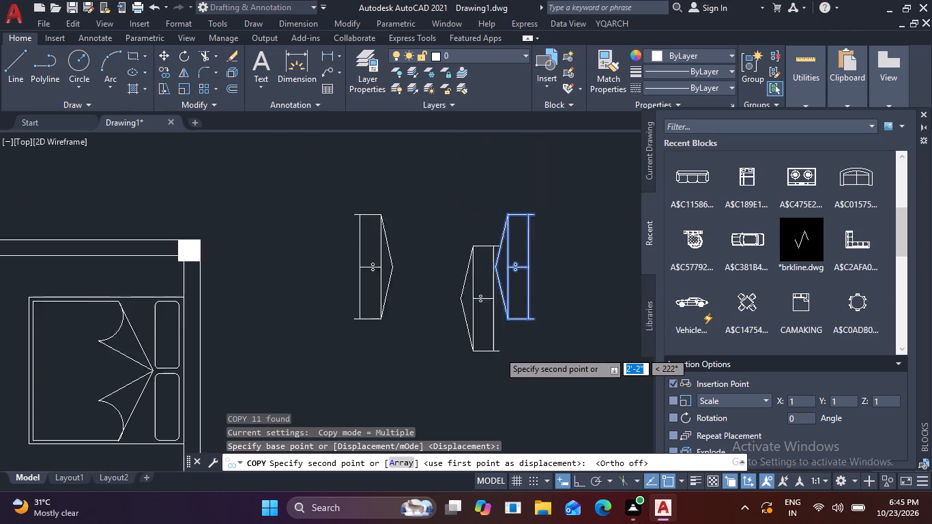
pyautogui.scroll(-1, 499, 351)
pyautogui.moveTo(487, 364); pyautogui.dragTo(639, 244, button='middle')
pyautogui.scroll(-1, 521, 302)
pyautogui.moveTo(479, 341); pyautogui.dragTo(536, 250, button='middle')
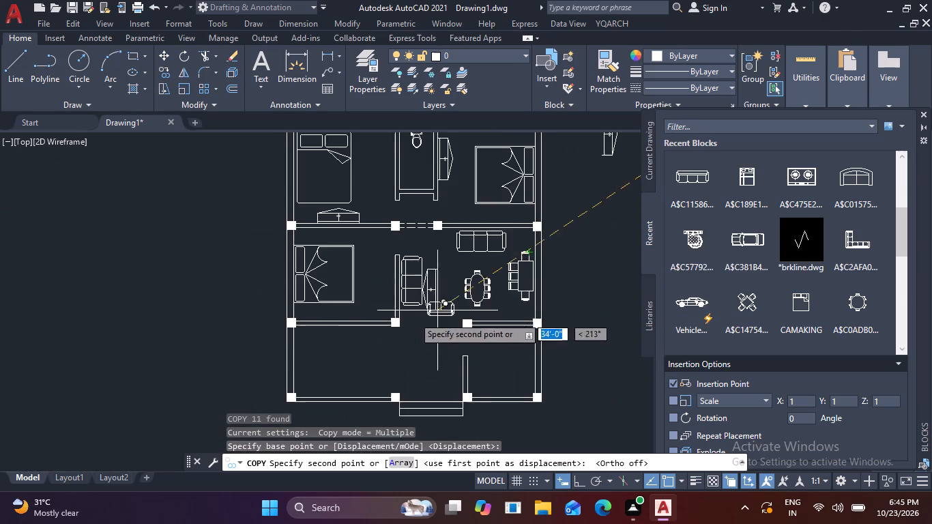
pyautogui.scroll(3, 388, 316)
pyautogui.click(403, 273)
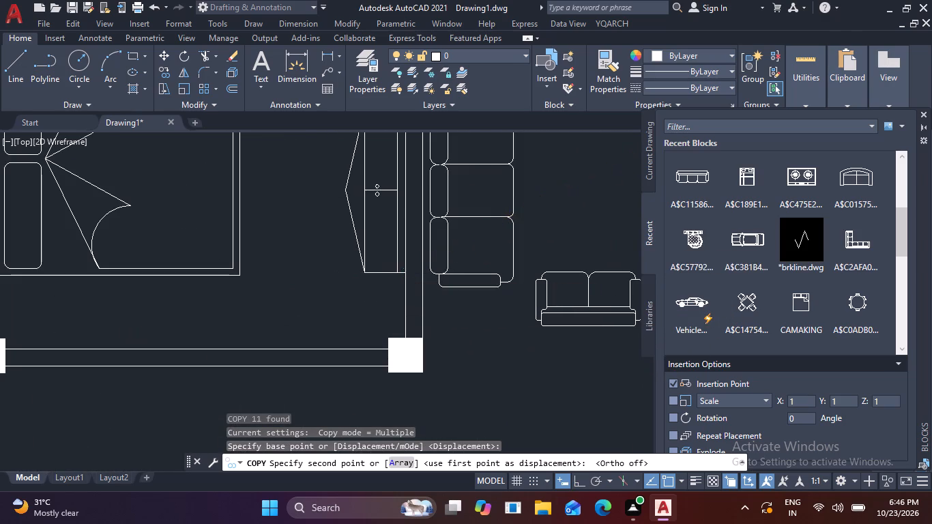
pyautogui.scroll(-2, 387, 313)
pyautogui.press('Escape')
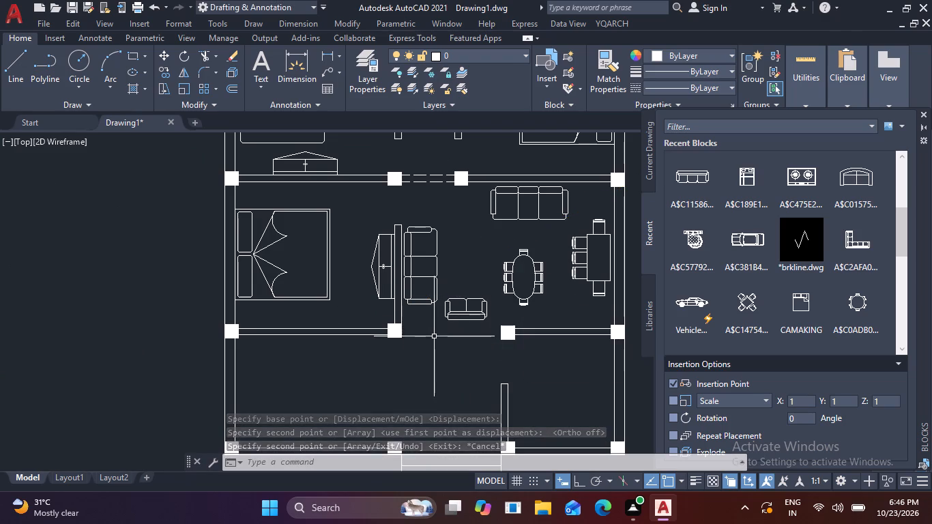
# Draw a 3' by 3' landing corner from the left outer wall's inner face in the lower-left room, with Ortho on.
pyautogui.moveTo(434, 337); pyautogui.dragTo(434, 245, button='middle')
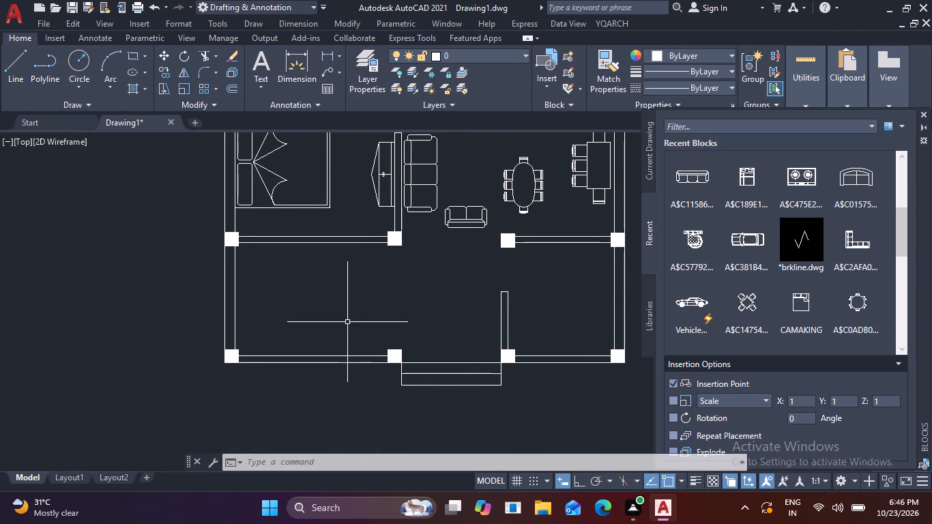
pyautogui.scroll(2, 347, 322)
pyautogui.write('L')
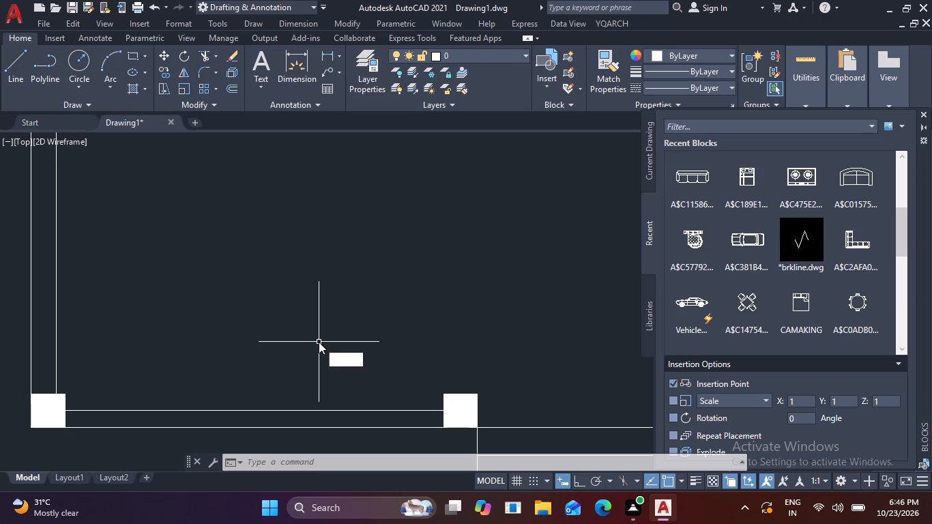
pyautogui.press('space')
pyautogui.click(55, 302)
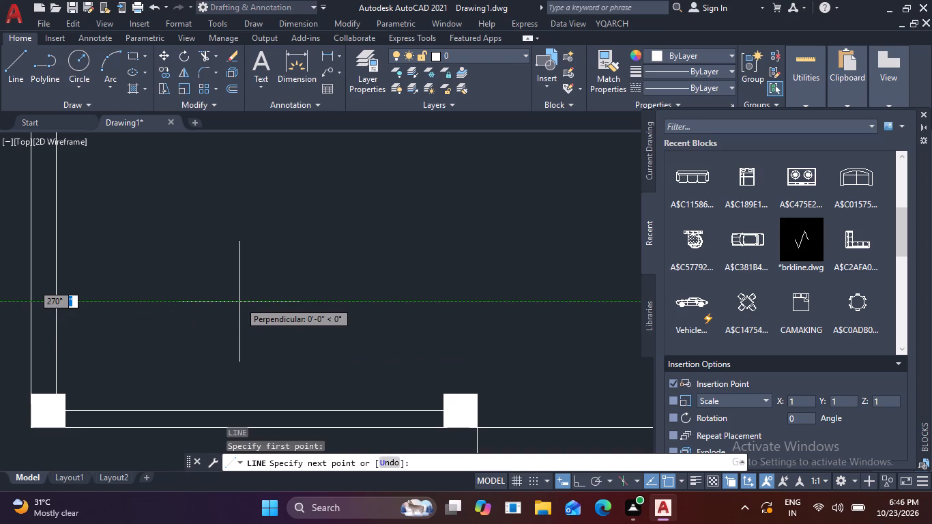
pyautogui.press('F8')
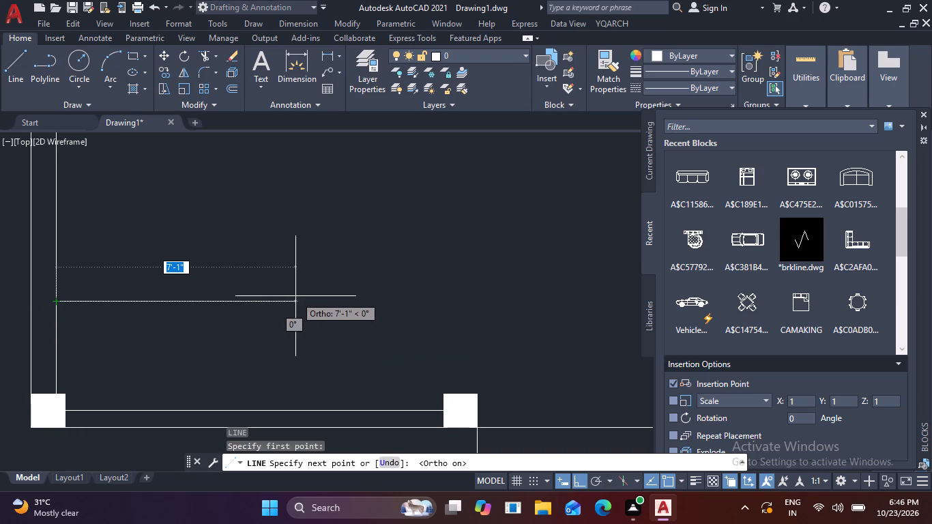
pyautogui.write("3'")
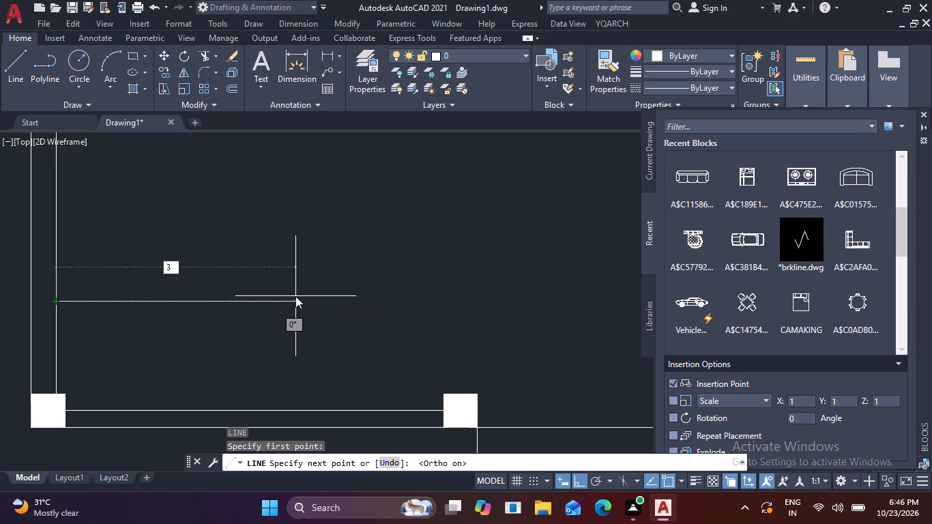
pyautogui.press('Return')
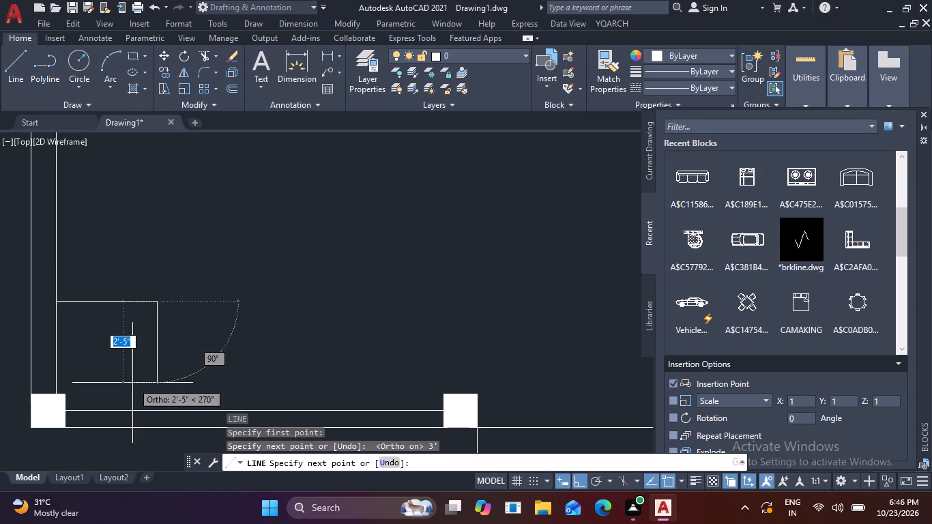
pyautogui.write("3'")
pyautogui.press('Return')
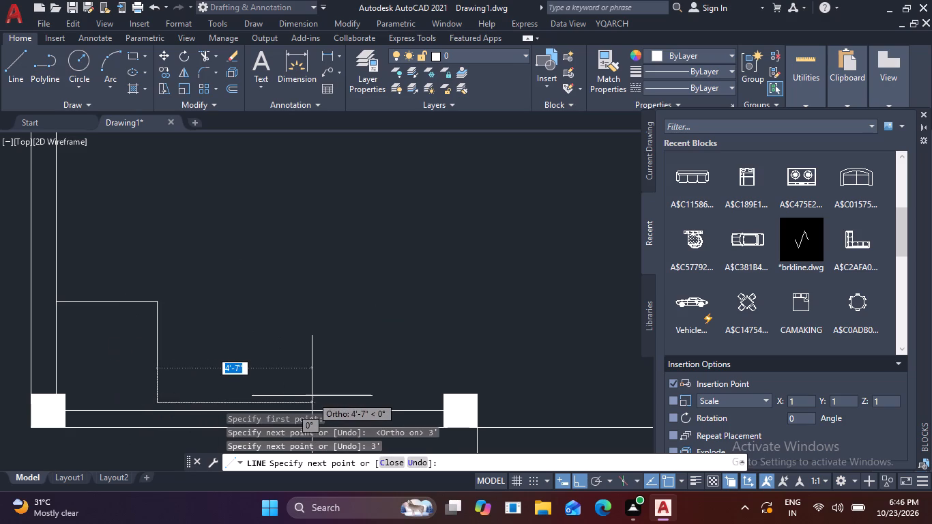
pyautogui.press('Escape')
# Move the two landing lines straight down so the vertical line's lower end meets the bottom wall's inner face.
pyautogui.moveTo(188, 343); pyautogui.dragTo(179, 331)
pyautogui.click(123, 282)
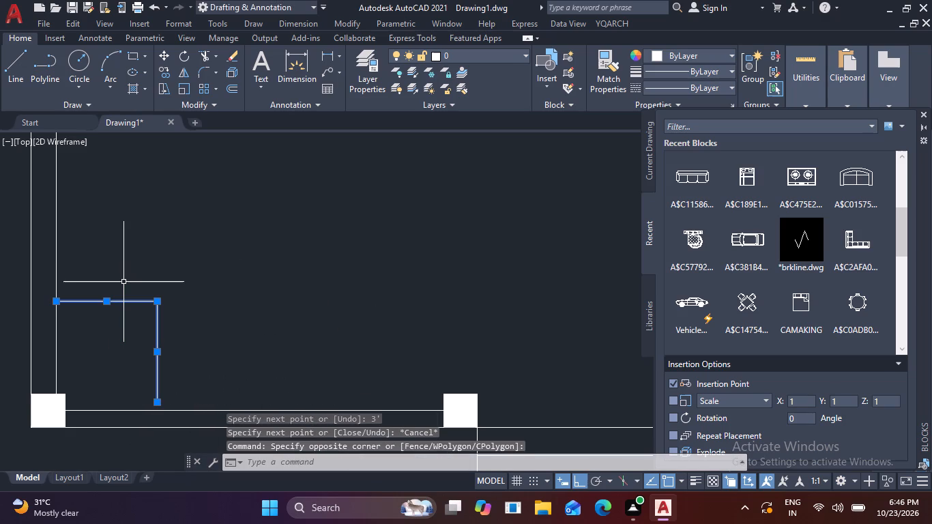
pyautogui.press('m')
pyautogui.press('space')
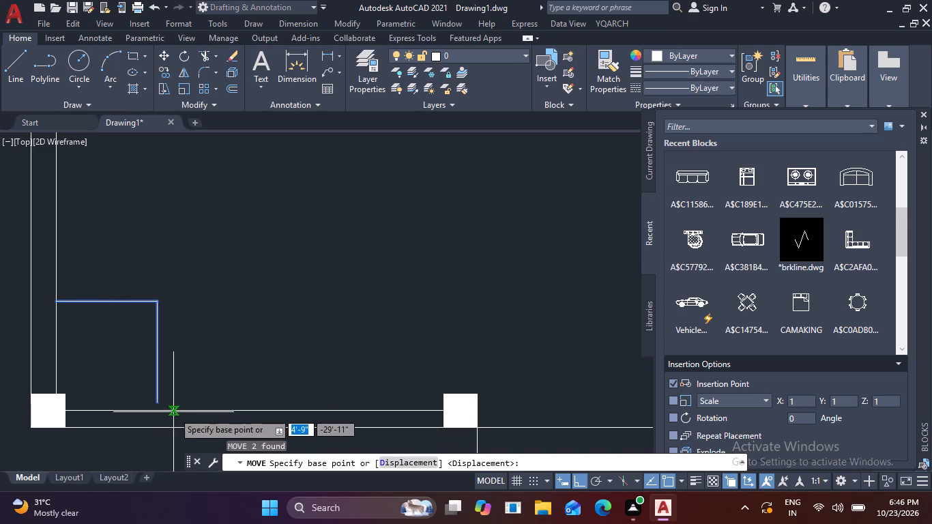
pyautogui.scroll(2, 173, 412)
pyautogui.click(130, 393)
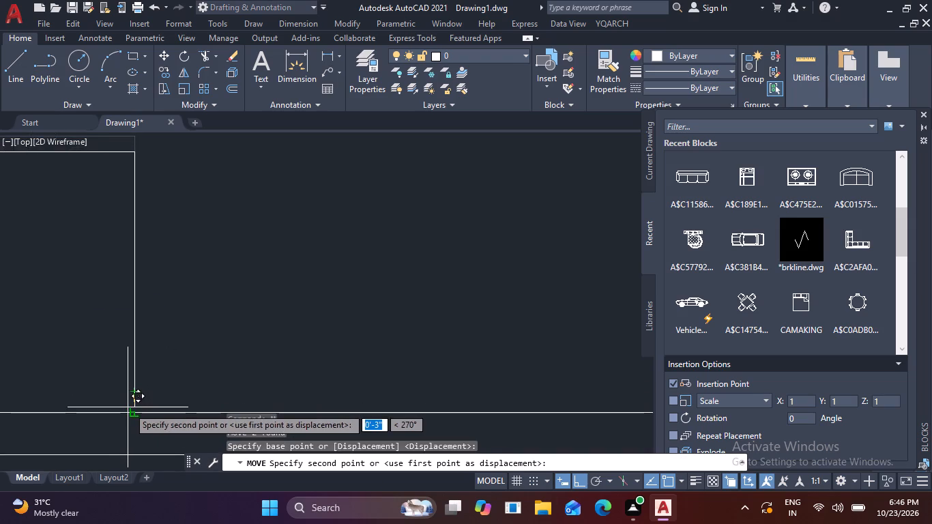
pyautogui.click(136, 413)
pyautogui.scroll(-2, 258, 406)
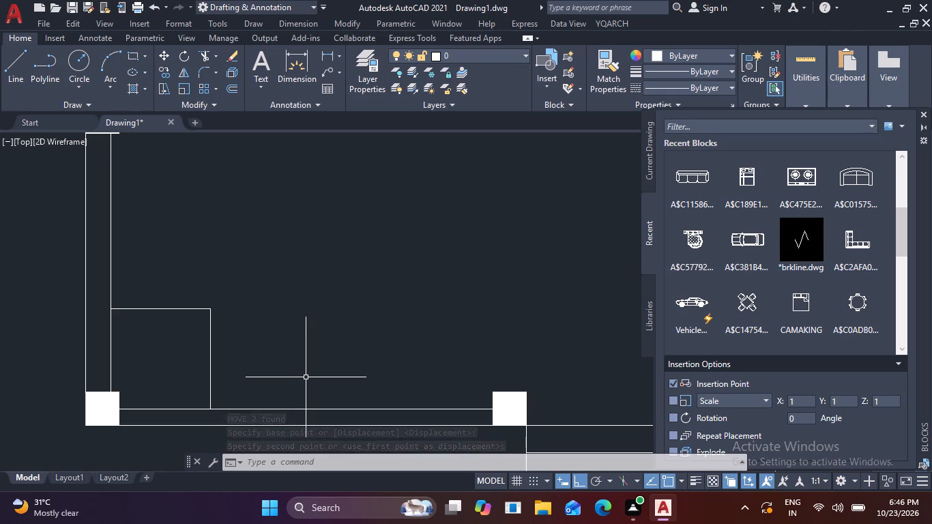
# Offset the landing's vertical edge 10" repeatedly toward the entrance to make eight tread lines along the bottom wall.
pyautogui.press('o')
pyautogui.press('Return')
pyautogui.write('10')
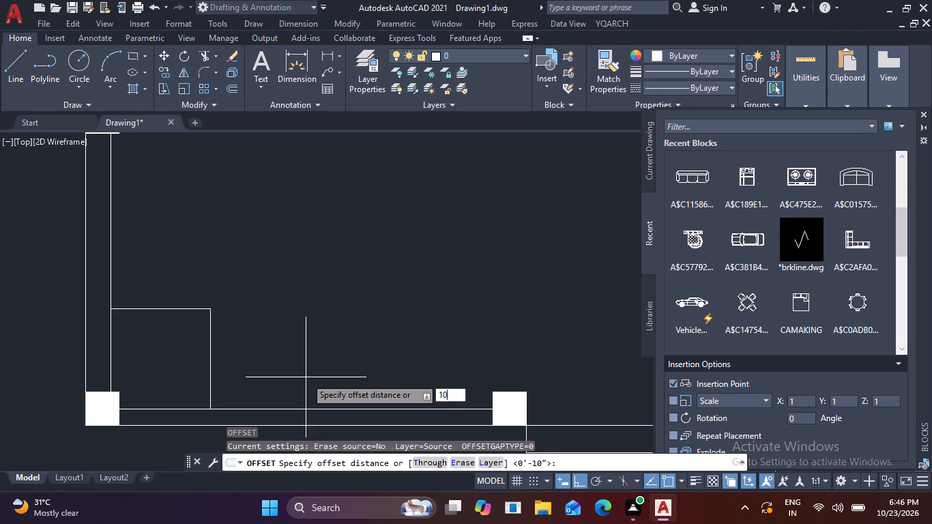
pyautogui.press('Return')
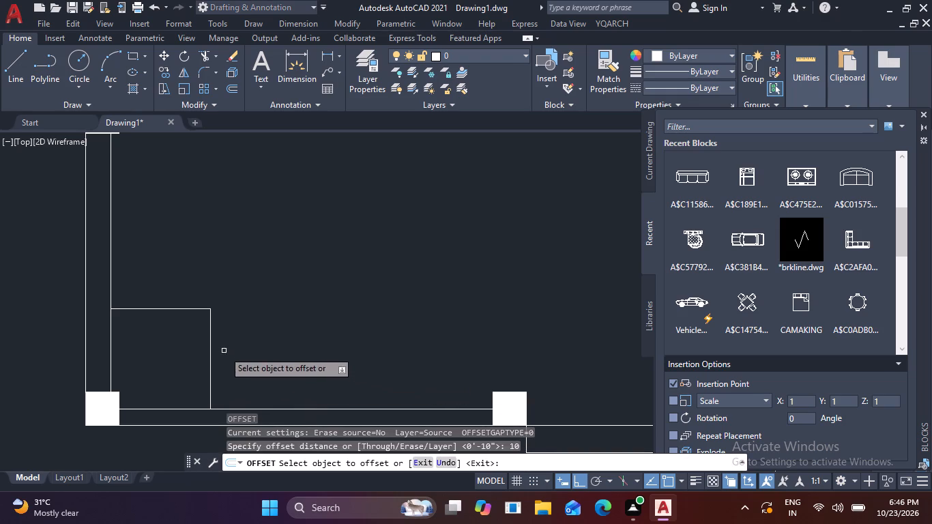
pyautogui.click(210, 366)
pyautogui.rightClick(210, 366)
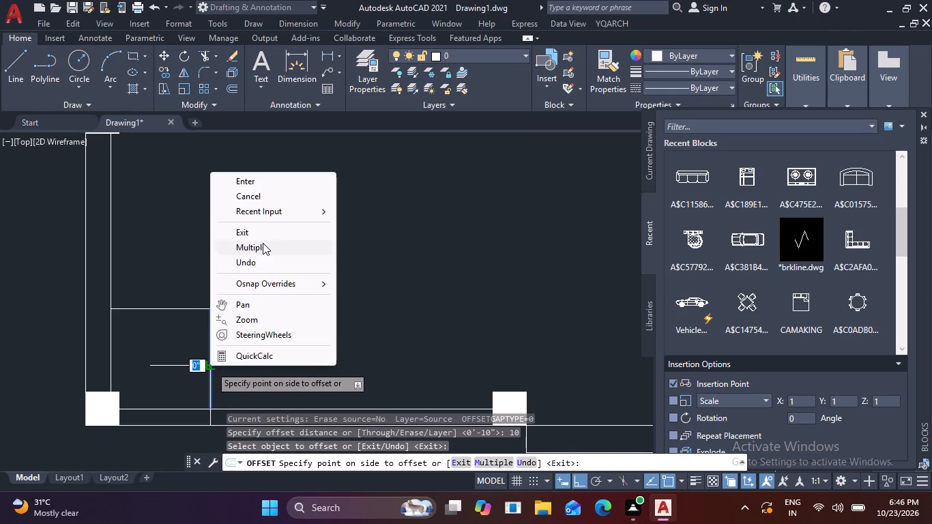
pyautogui.click(263, 243)
pyautogui.click(423, 336)
pyautogui.click(481, 323)
pyautogui.click(486, 323)
pyautogui.click(500, 319)
pyautogui.click(506, 317)
pyautogui.click(523, 316)
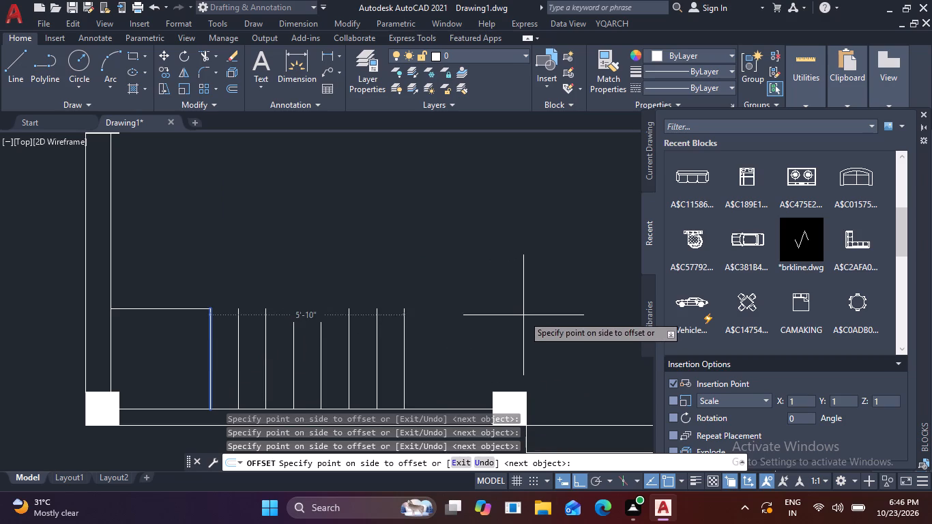
pyautogui.click(531, 311)
pyautogui.click(544, 311)
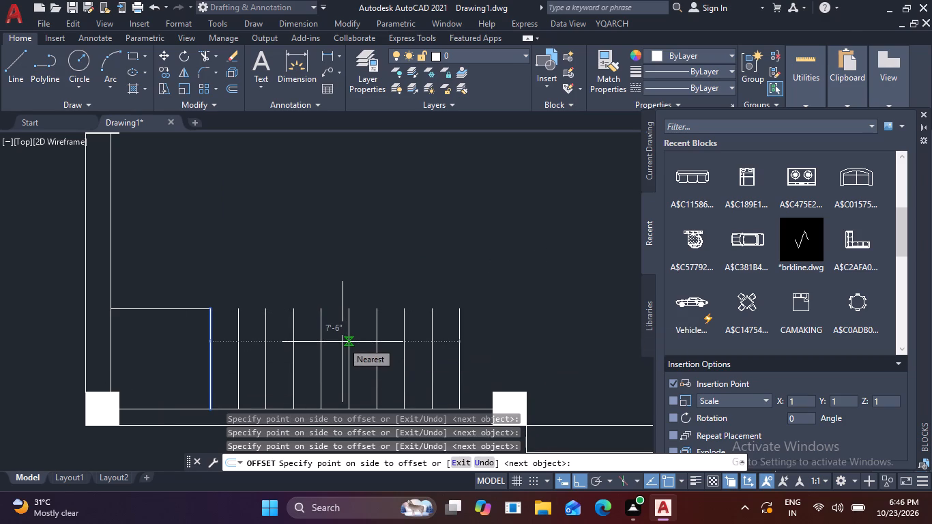
pyautogui.press('Escape')
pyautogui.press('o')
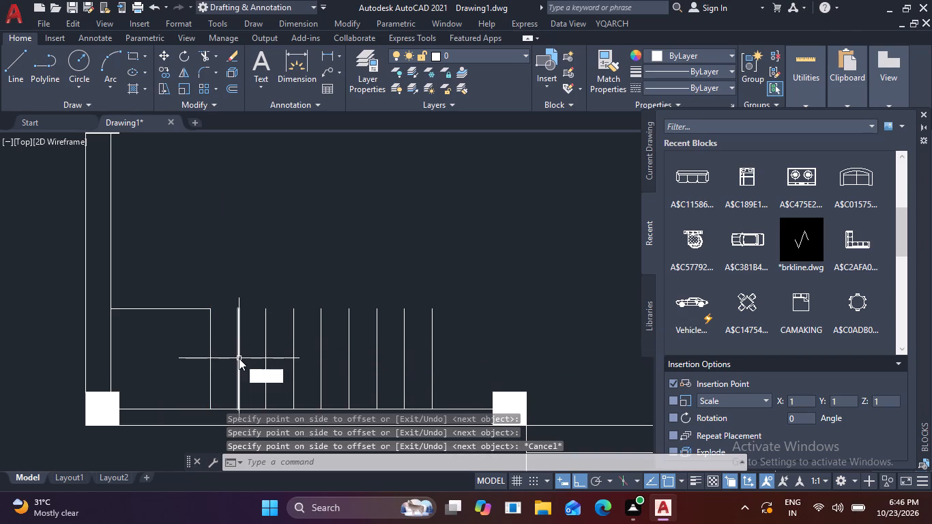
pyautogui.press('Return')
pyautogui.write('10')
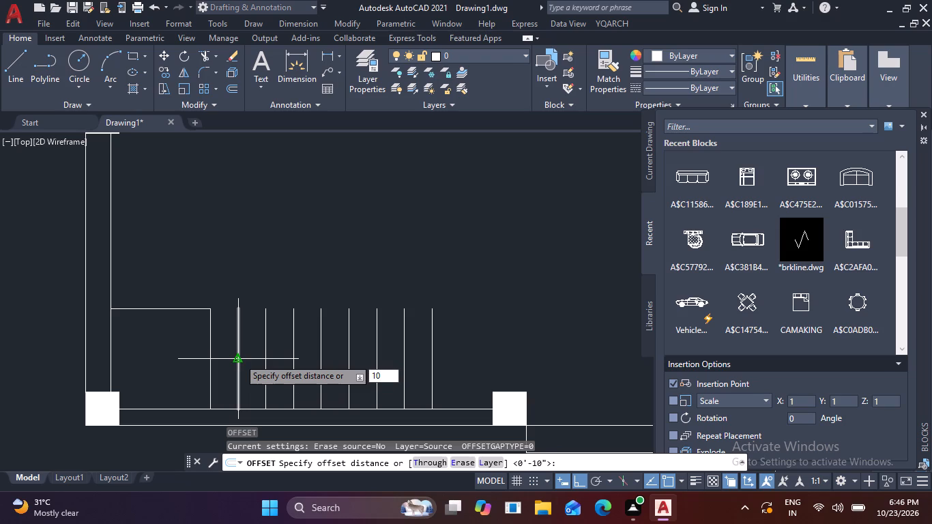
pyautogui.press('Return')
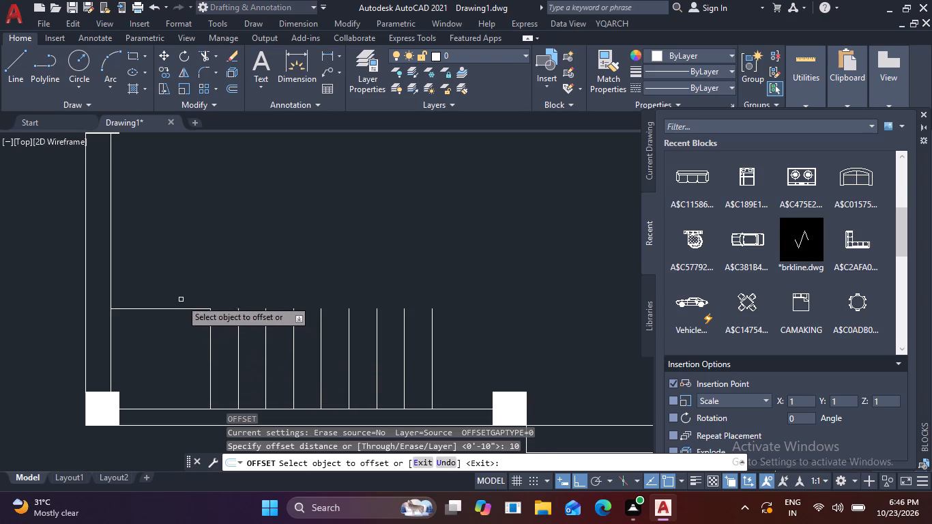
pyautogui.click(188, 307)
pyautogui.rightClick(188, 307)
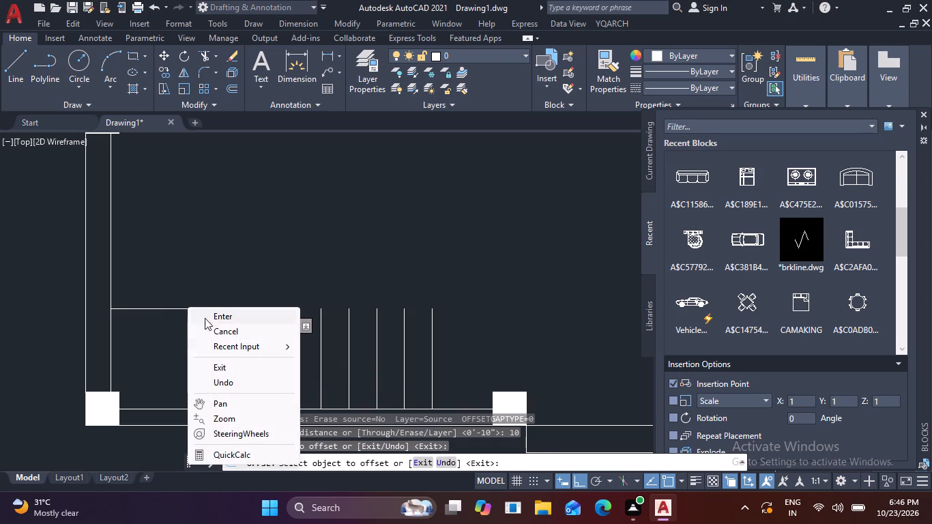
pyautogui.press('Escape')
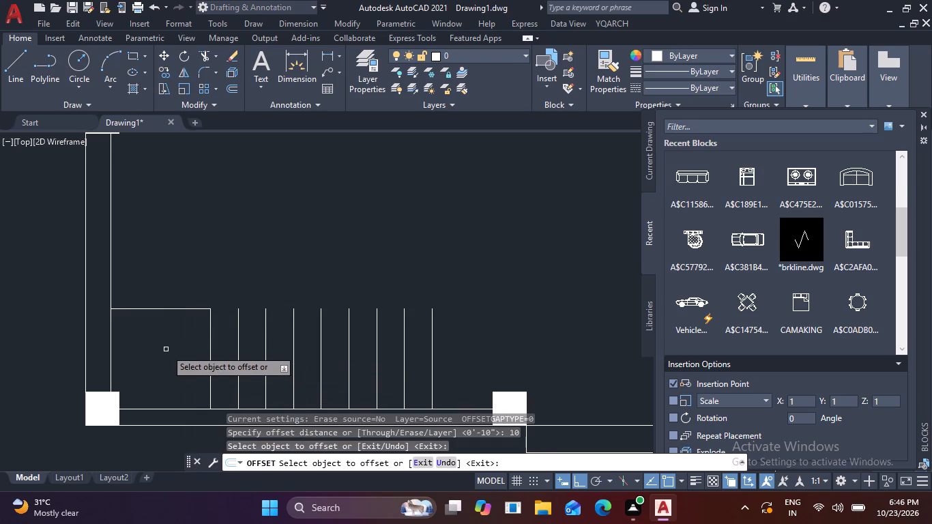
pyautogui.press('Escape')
# Offset the landing's horizontal edge 10" upward three times to make the treads along the left outer wall.
pyautogui.press('o')
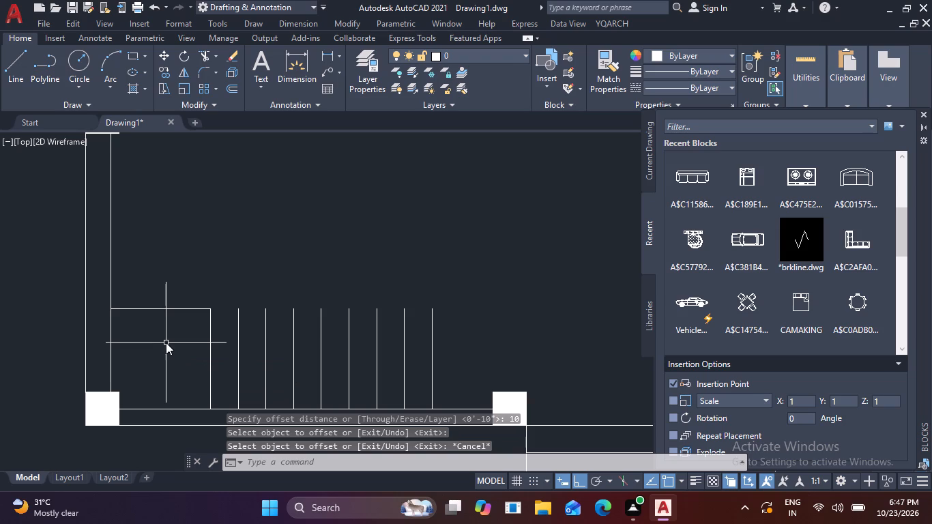
pyautogui.press('Return')
pyautogui.press('1')
pyautogui.press('0')
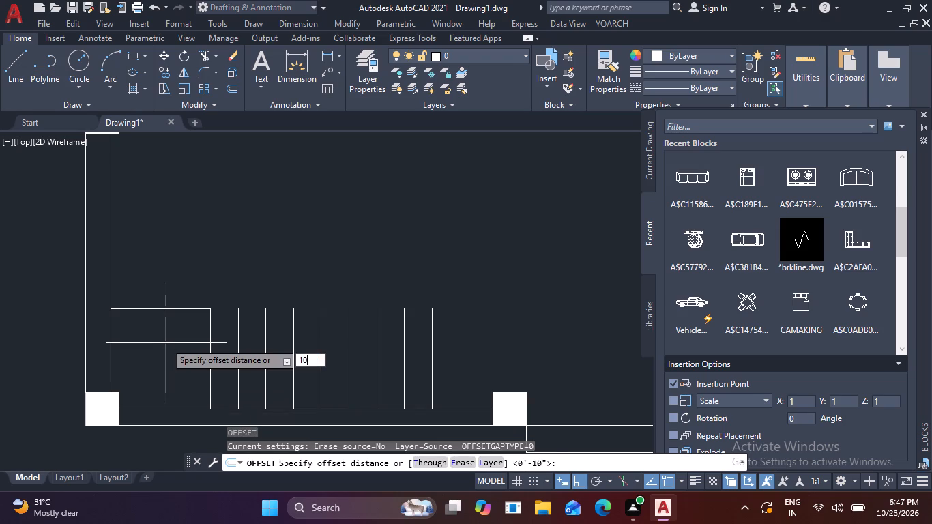
pyautogui.press('Return')
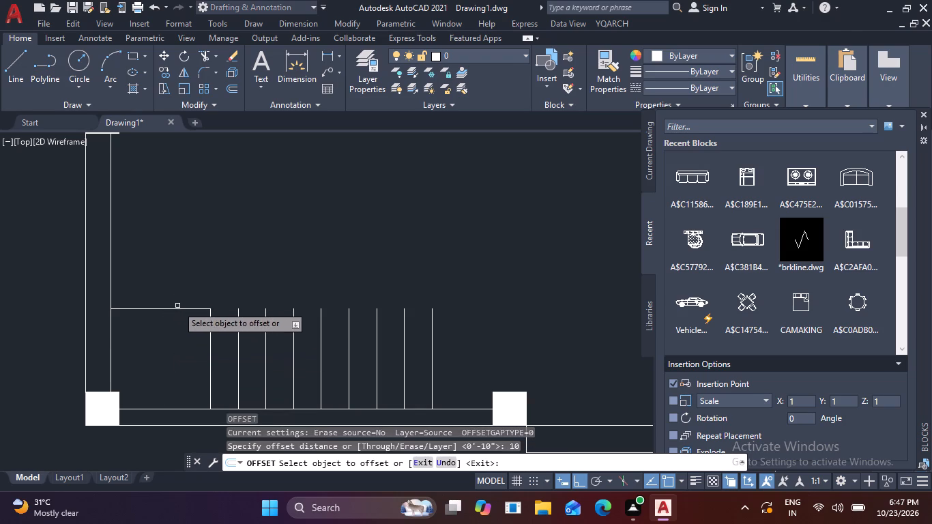
pyautogui.click(184, 310)
pyautogui.rightClick(206, 272)
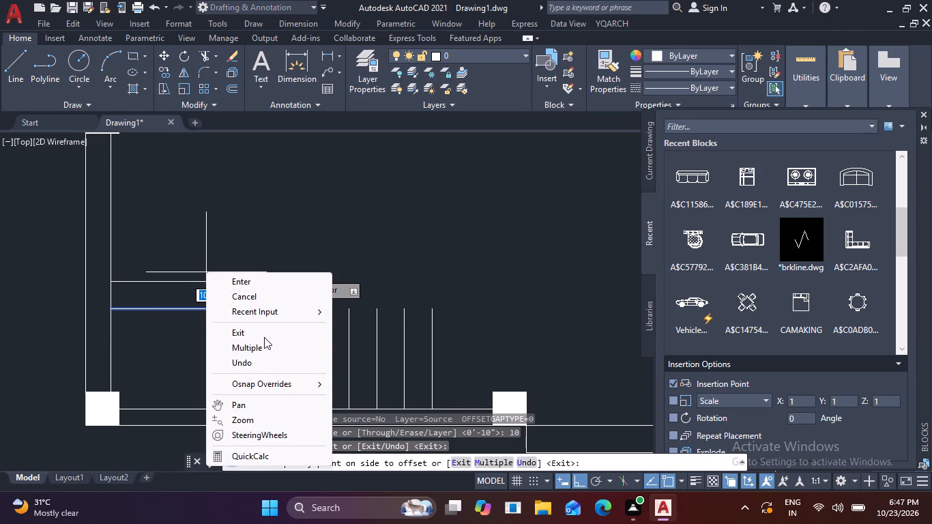
pyautogui.click(259, 350)
pyautogui.click(258, 219)
pyautogui.click(259, 213)
pyautogui.click(264, 202)
pyautogui.moveTo(277, 185); pyautogui.dragTo(283, 260, button='middle')
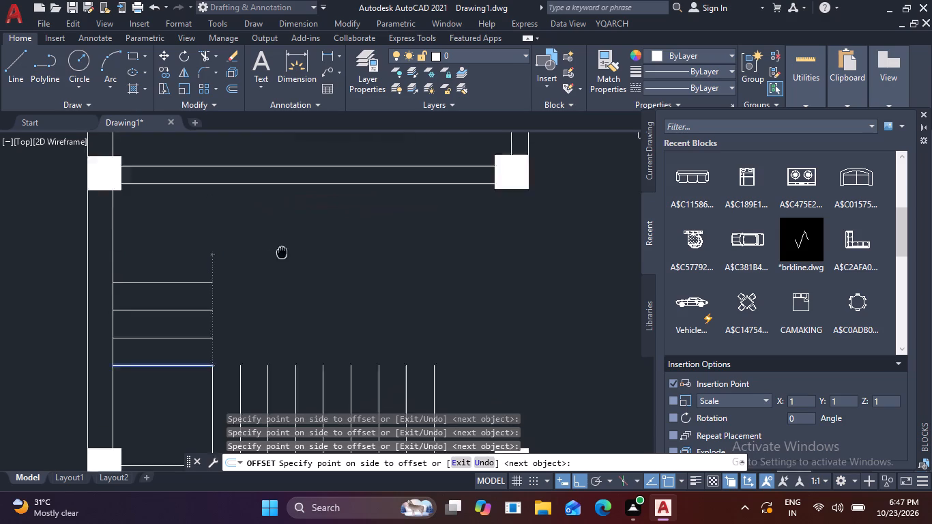
pyautogui.moveTo(283, 260); pyautogui.dragTo(314, 340, button='middle')
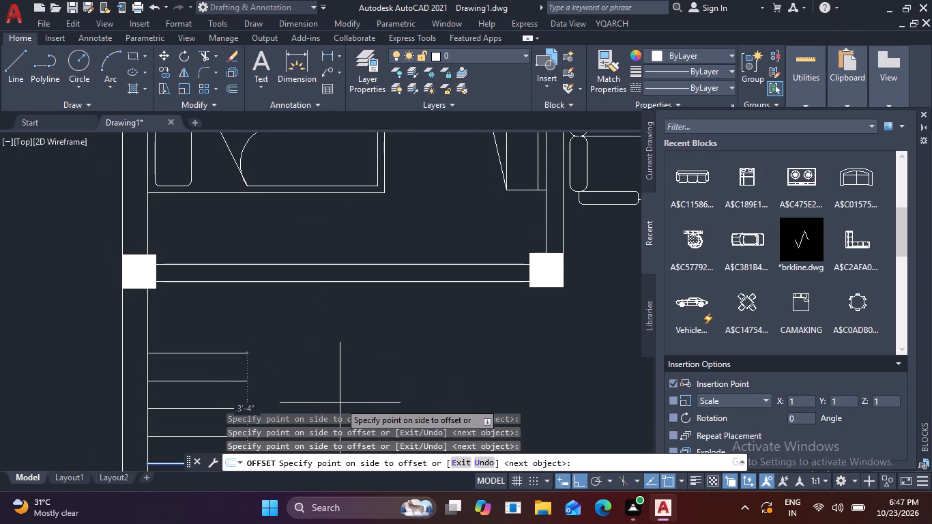
pyautogui.press('Escape')
# Mirror the lower landing corner and its vertical treads across a horizontal line from the left wall's inner-face midpoint, keeping the source lines.
pyautogui.scroll(-2, 349, 388)
pyautogui.moveTo(349, 384); pyautogui.dragTo(327, 297, button='middle')
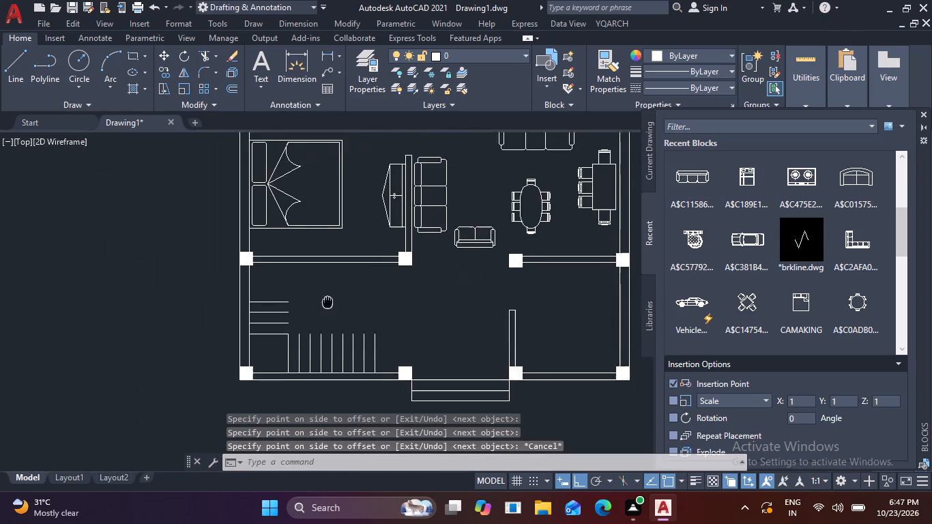
pyautogui.moveTo(327, 297); pyautogui.dragTo(321, 254, button='middle')
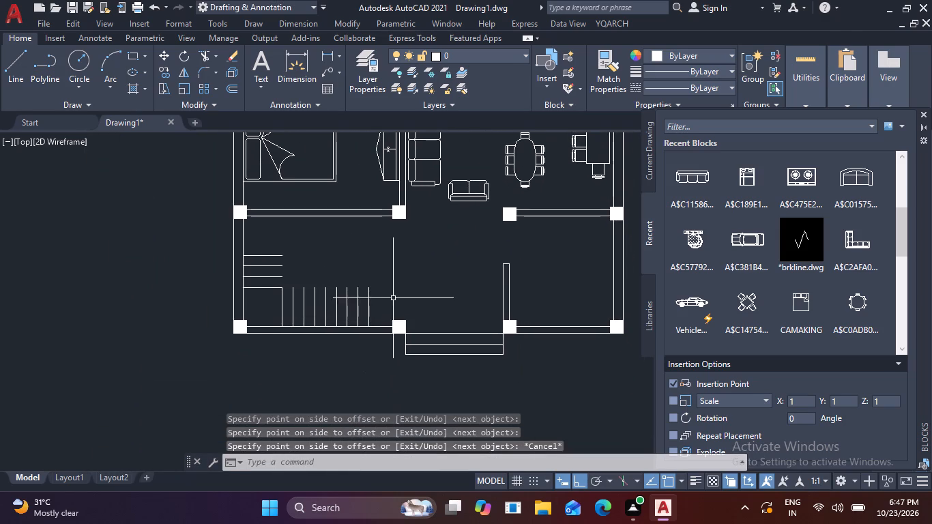
pyautogui.moveTo(388, 298); pyautogui.dragTo(377, 298)
pyautogui.click(263, 285)
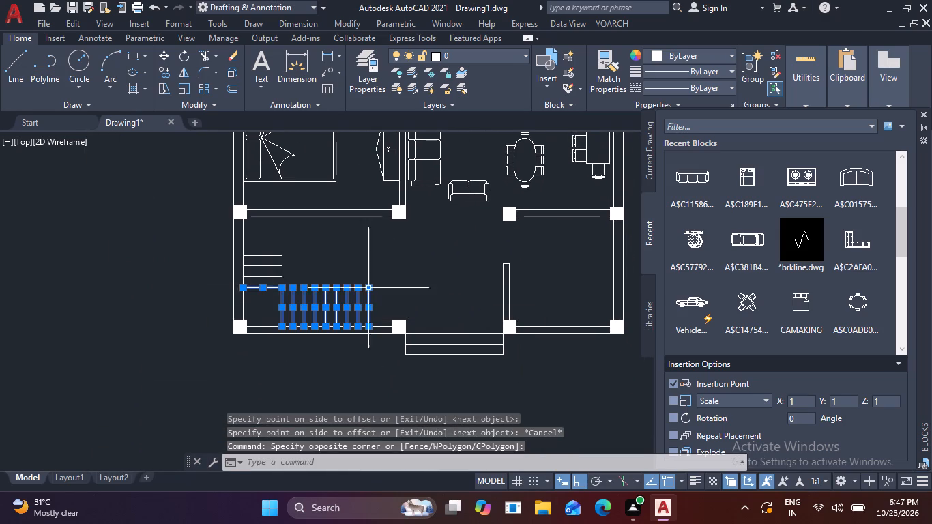
pyautogui.write('MI')
pyautogui.press('space')
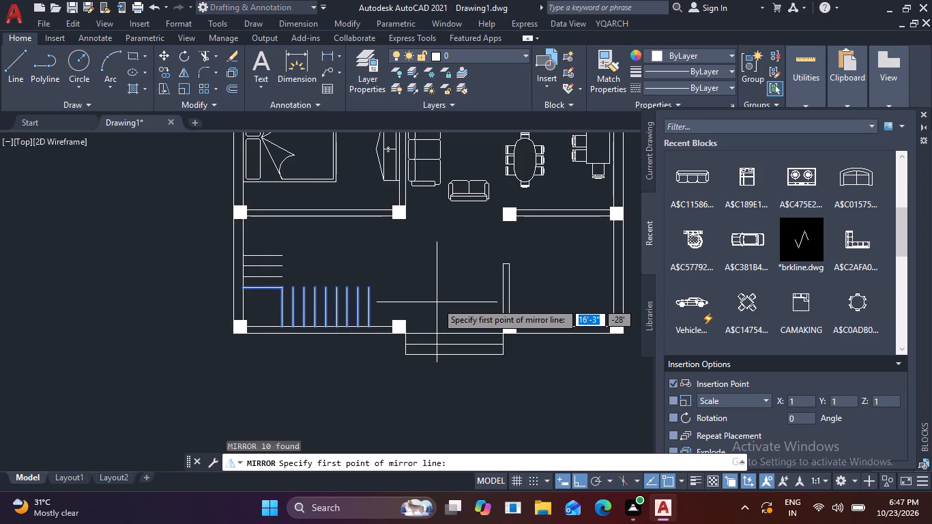
pyautogui.scroll(2, 242, 272)
pyautogui.click(241, 268)
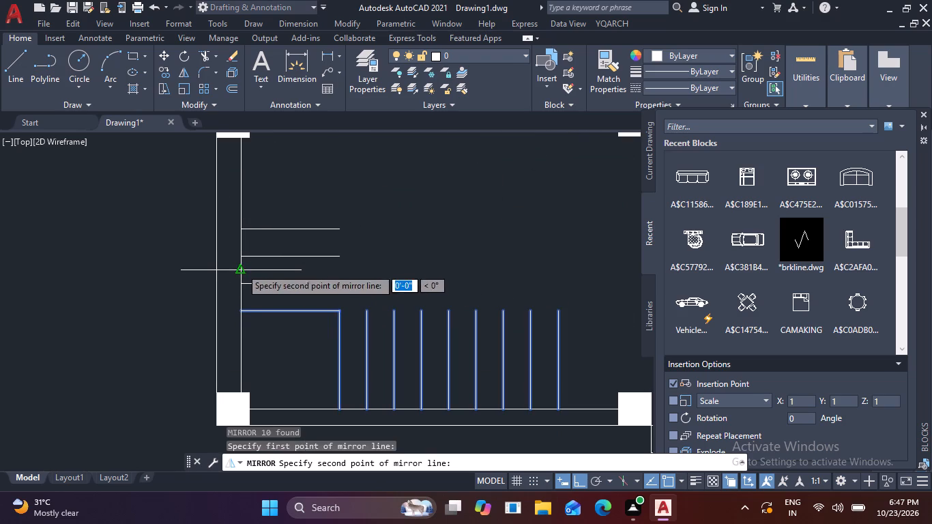
pyautogui.scroll(-1, 479, 263)
pyautogui.moveTo(479, 263); pyautogui.dragTo(365, 304, button='middle')
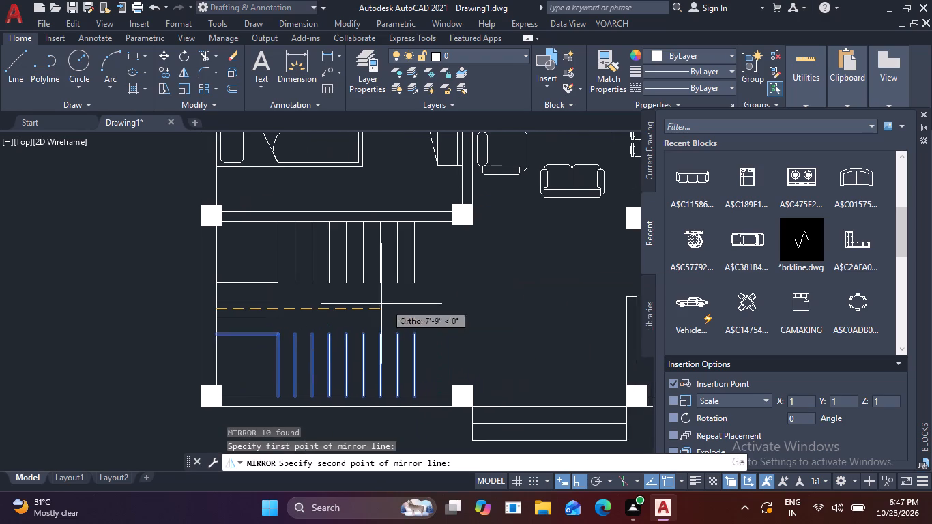
pyautogui.click(483, 301)
pyautogui.press('space')
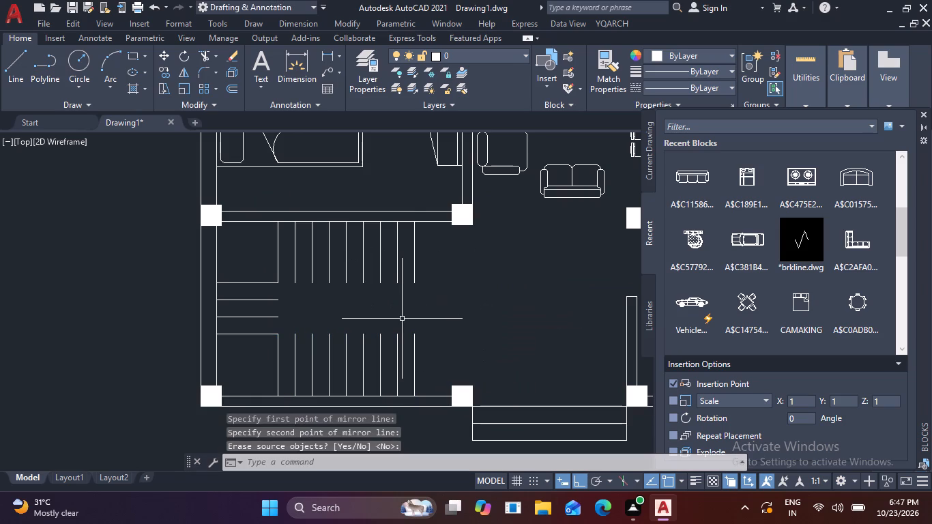
# Draw the staircase's inner edge as connected lines from the upper flight's open end, down the landing side, to the lower flight's open end.
pyautogui.press('l')
pyautogui.press('space')
pyautogui.scroll(1, 403, 320)
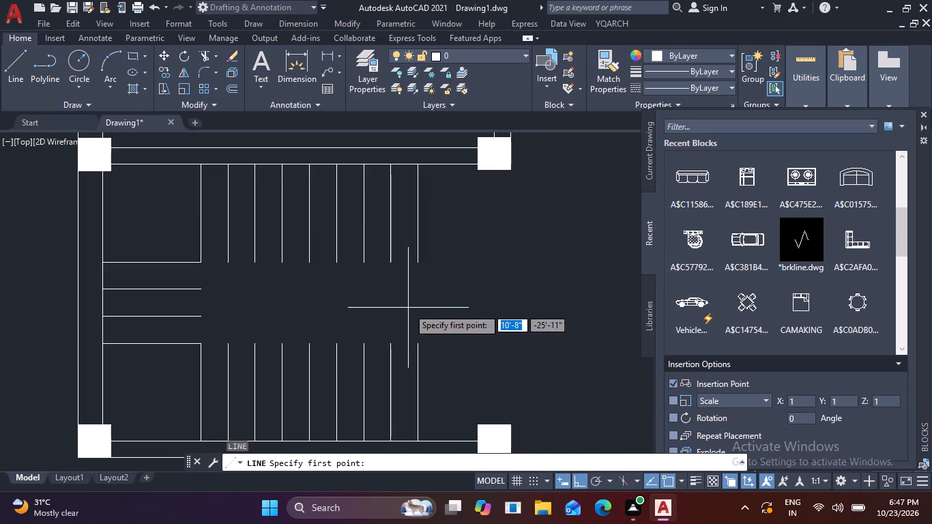
pyautogui.click(418, 264)
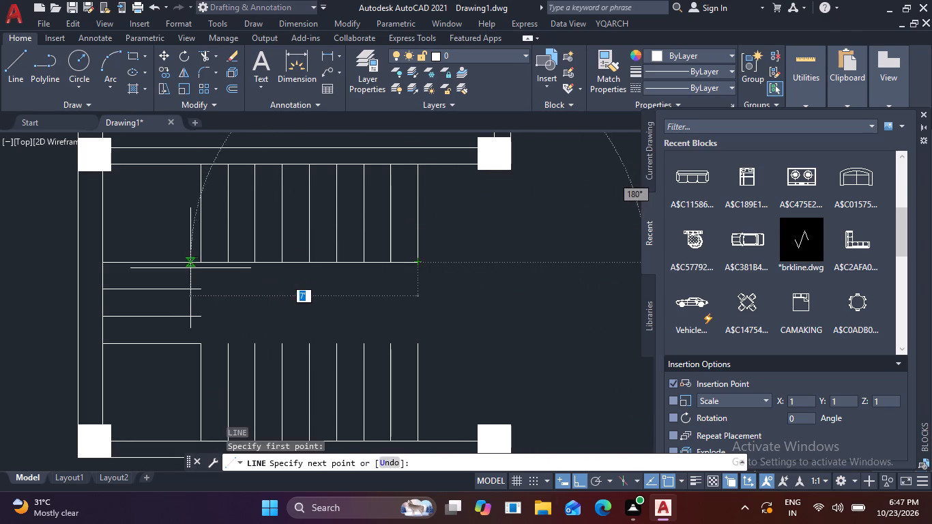
pyautogui.click(201, 263)
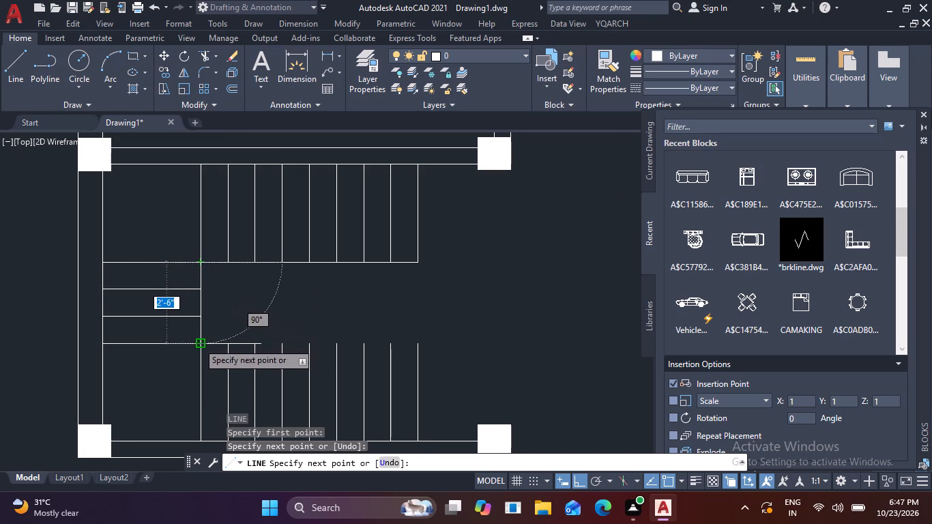
pyautogui.click(198, 343)
pyautogui.click(418, 345)
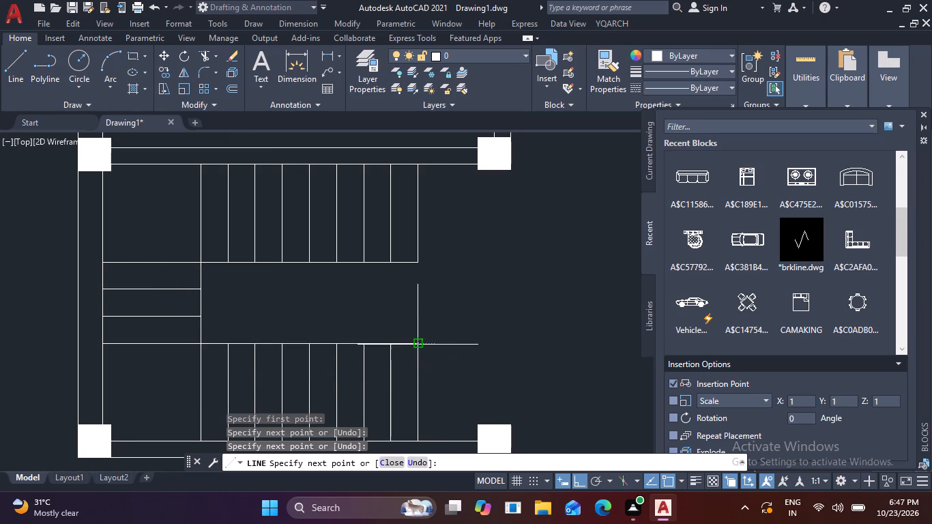
pyautogui.press('Escape')
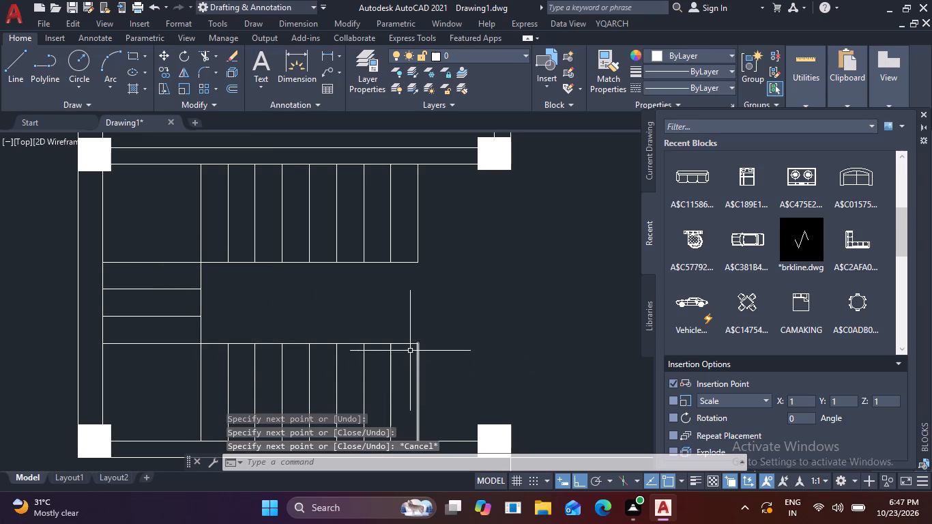
# Draw a U-shaped walking line through the tread midpoints, from the upper flight's end tread around to the lower flight's second-last tread.
pyautogui.press('l')
pyautogui.press('space')
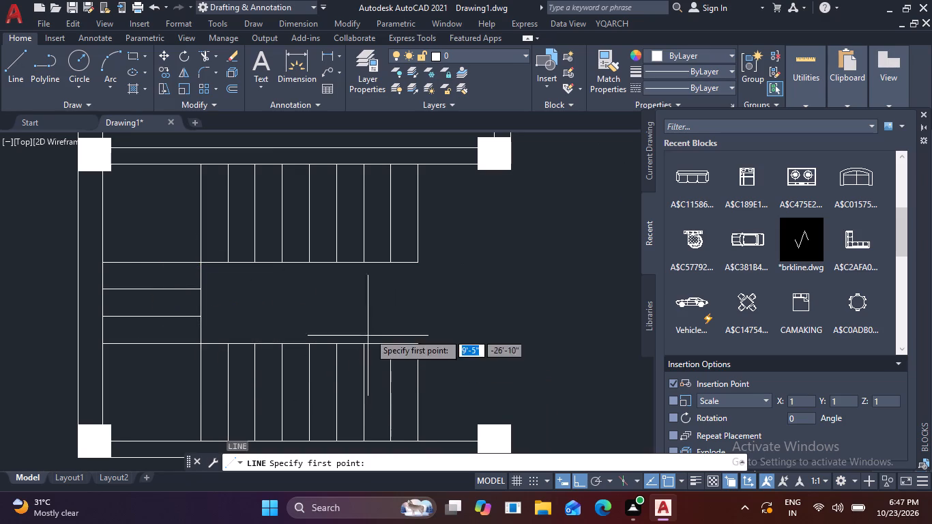
pyautogui.click(416, 212)
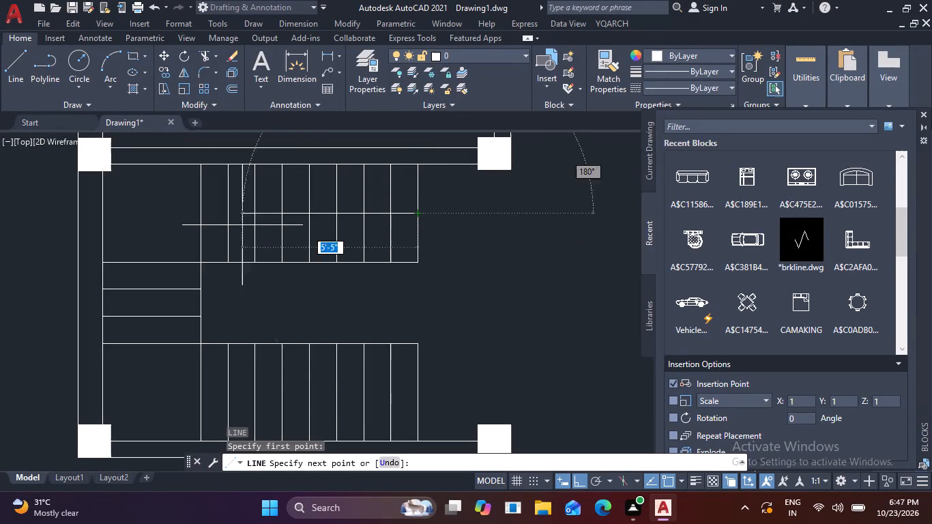
pyautogui.click(201, 212)
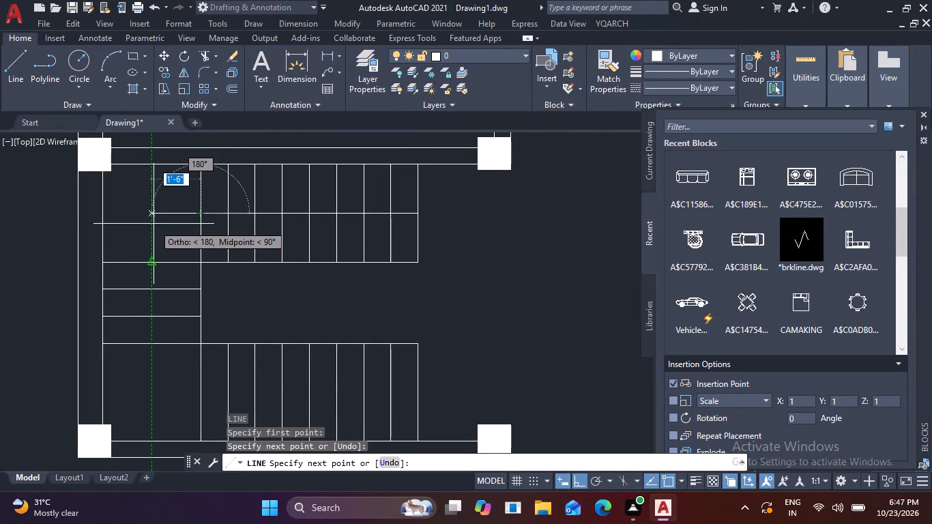
pyautogui.click(151, 216)
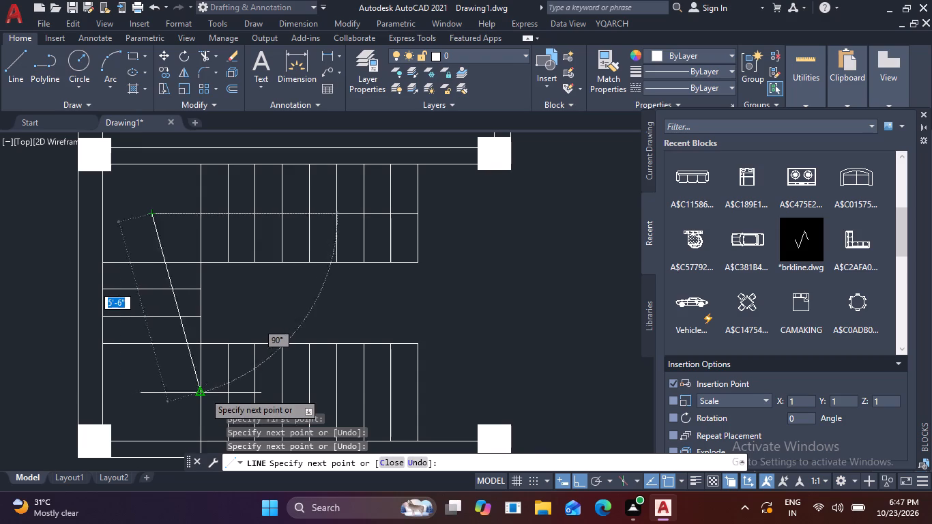
pyautogui.click(153, 391)
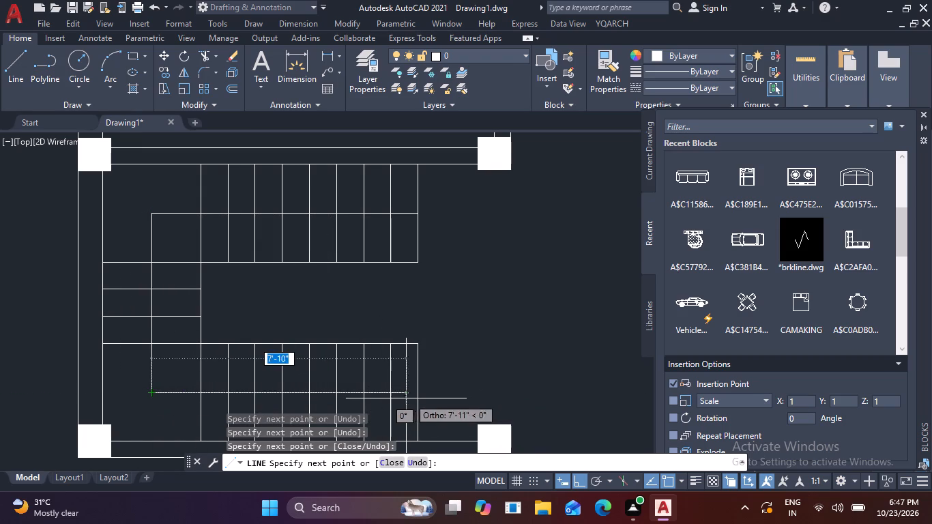
pyautogui.click(390, 395)
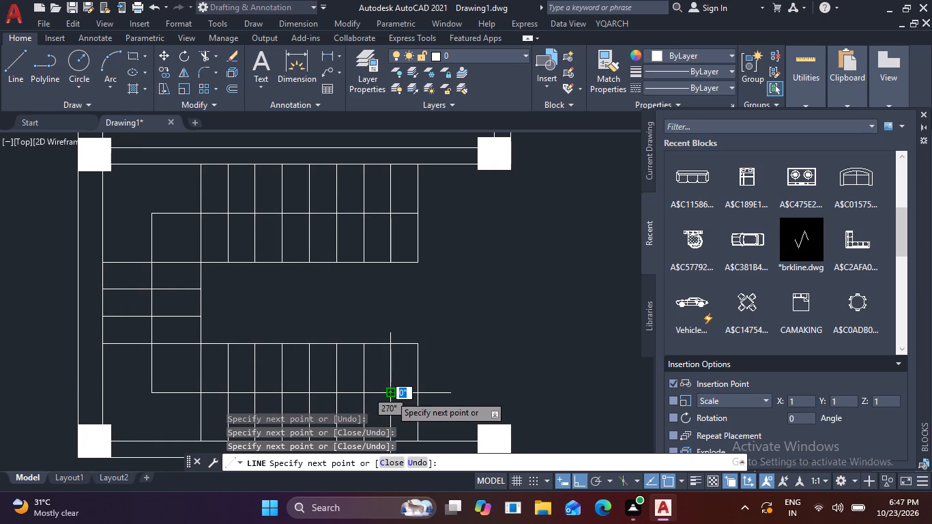
pyautogui.press('Escape')
pyautogui.press('Escape')
# Extend the walking line past the second-last lower tread and draw a half arrowhead about 6" long, ending at the last tread's midpoint.
pyautogui.scroll(3, 432, 382)
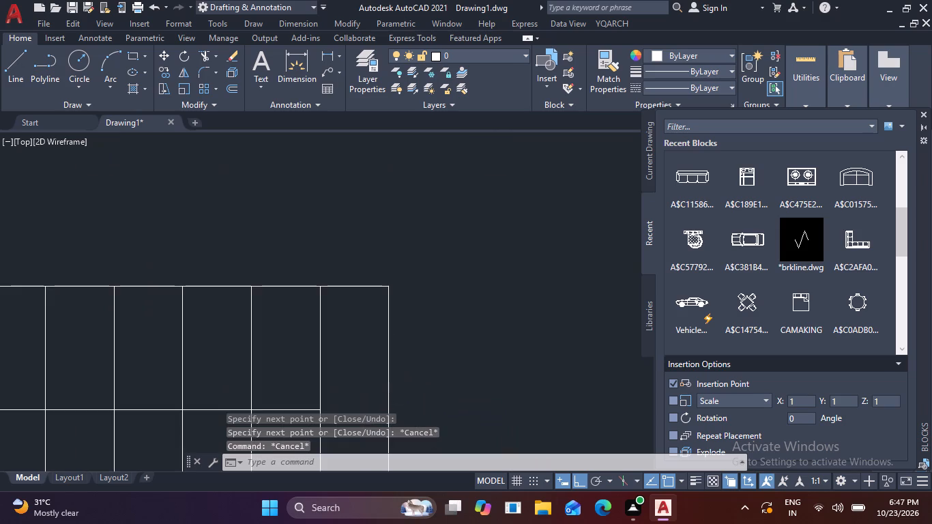
pyautogui.moveTo(428, 383); pyautogui.dragTo(425, 263, button='middle')
pyautogui.write('L')
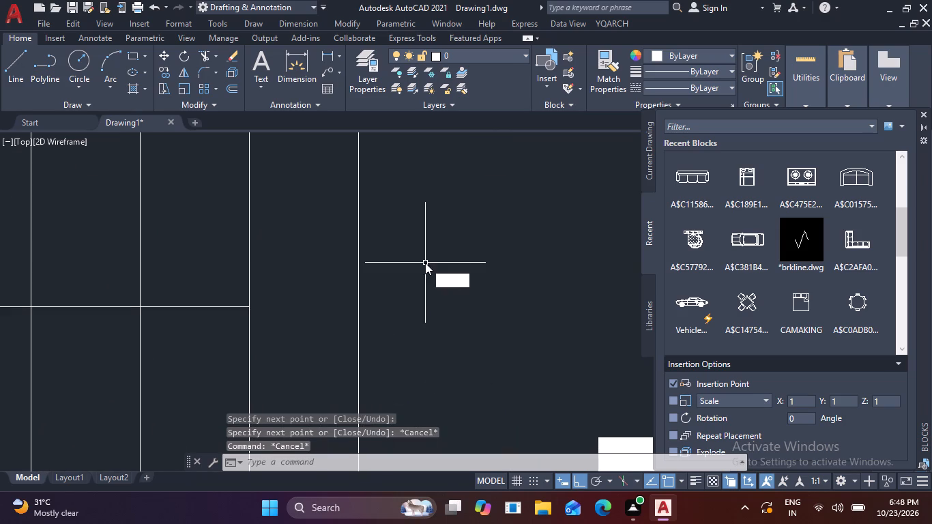
pyautogui.press('space')
pyautogui.click(250, 306)
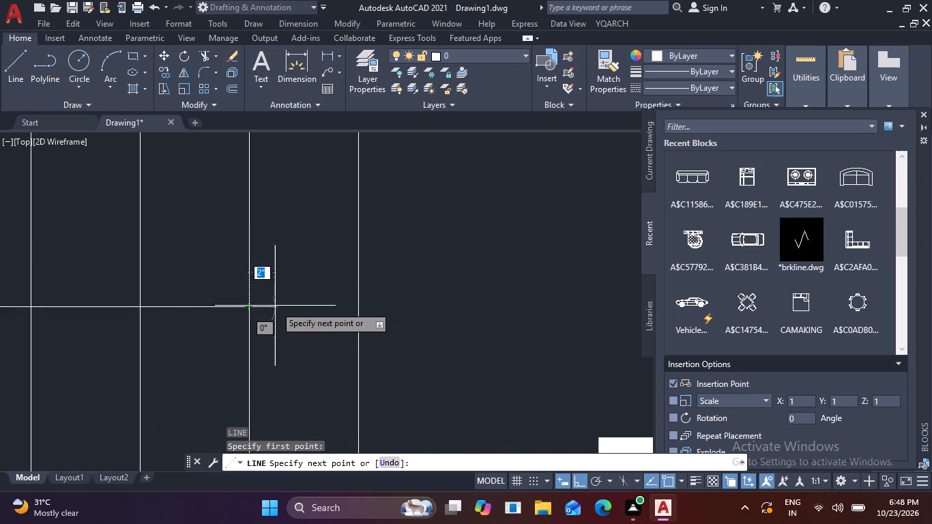
pyautogui.click(292, 307)
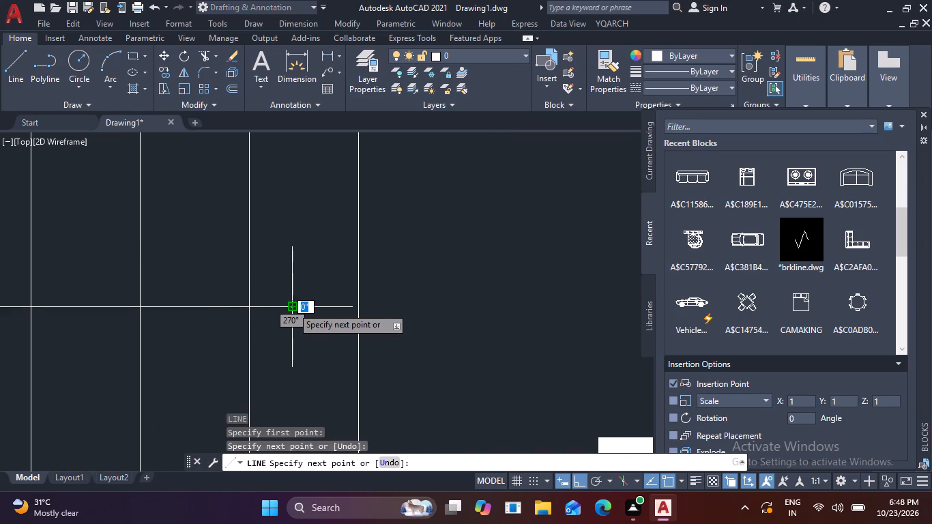
pyautogui.click(292, 259)
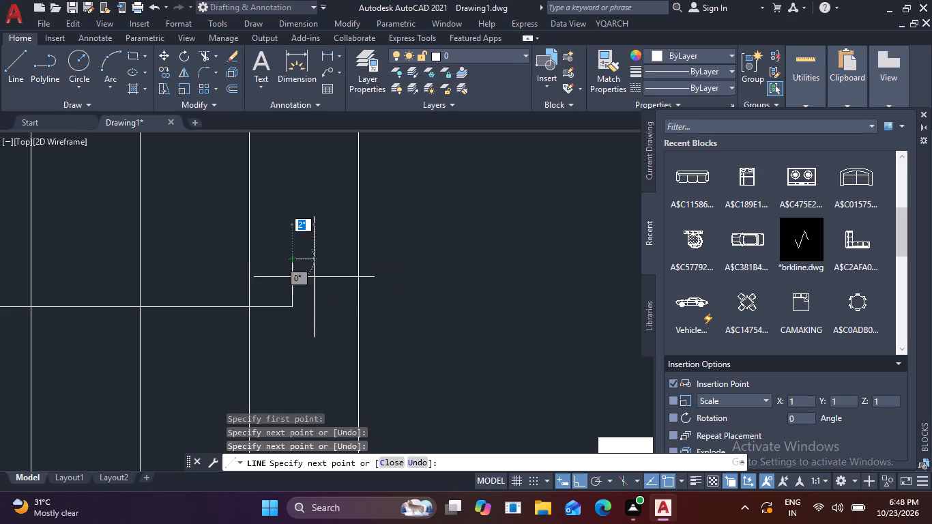
pyautogui.click(362, 306)
pyautogui.scroll(-1, 362, 306)
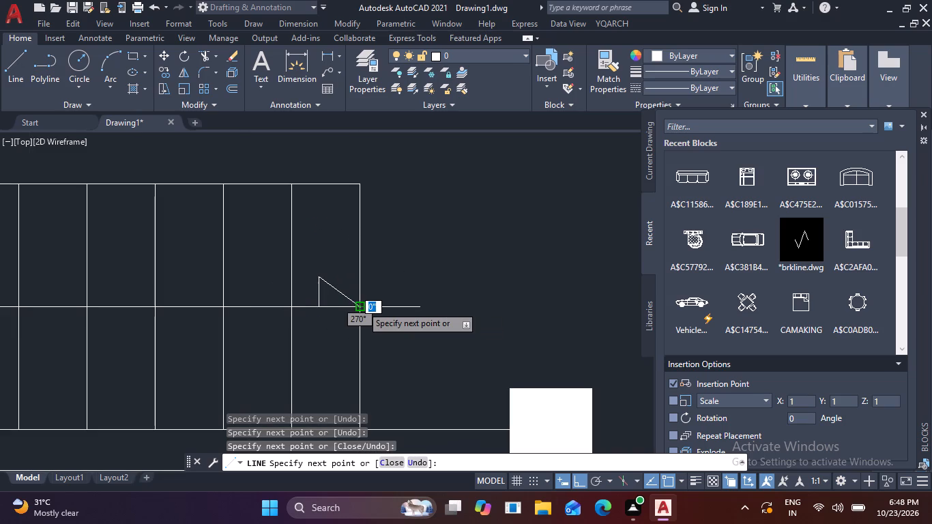
pyautogui.press('Escape')
# Mirror the half arrowhead across the walking line, keeping the source lines, to complete the triangle.
pyautogui.click(342, 281)
pyautogui.click(292, 290)
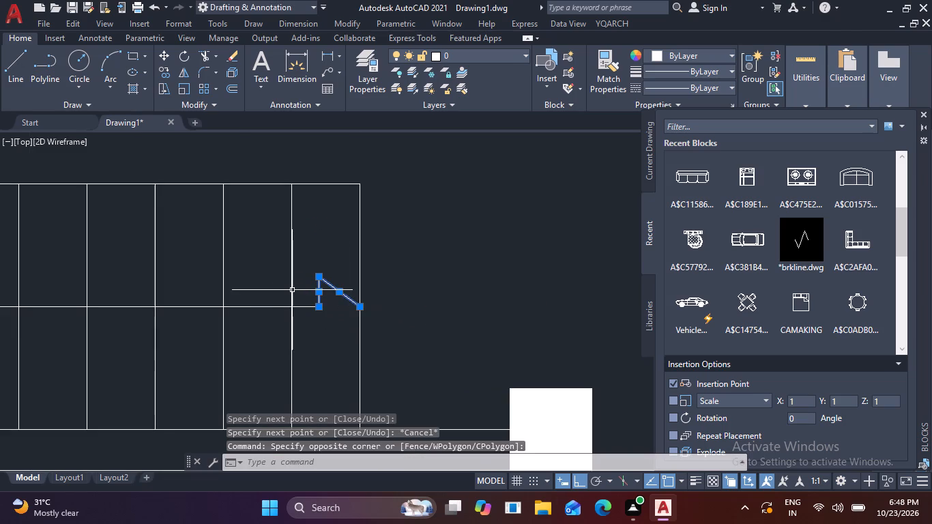
pyautogui.write('MI')
pyautogui.press('space')
pyautogui.click(359, 306)
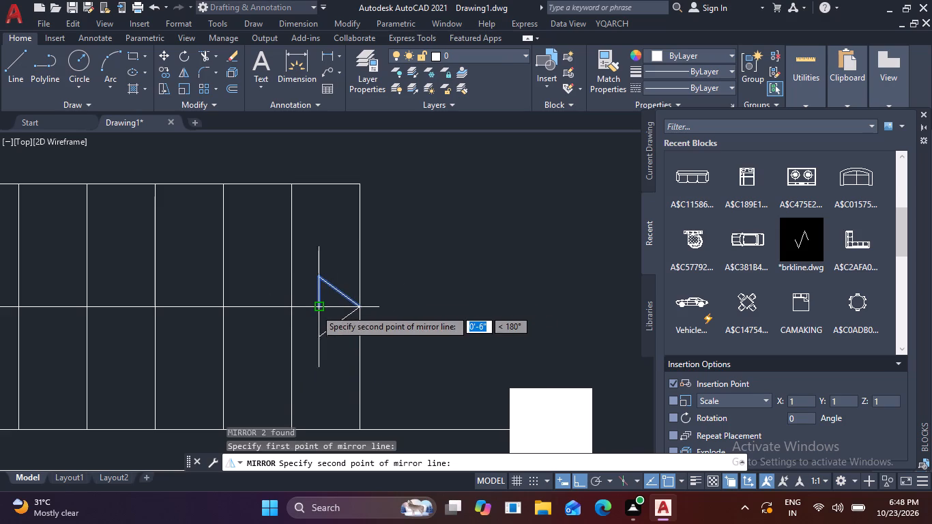
pyautogui.click(315, 308)
pyautogui.press('space')
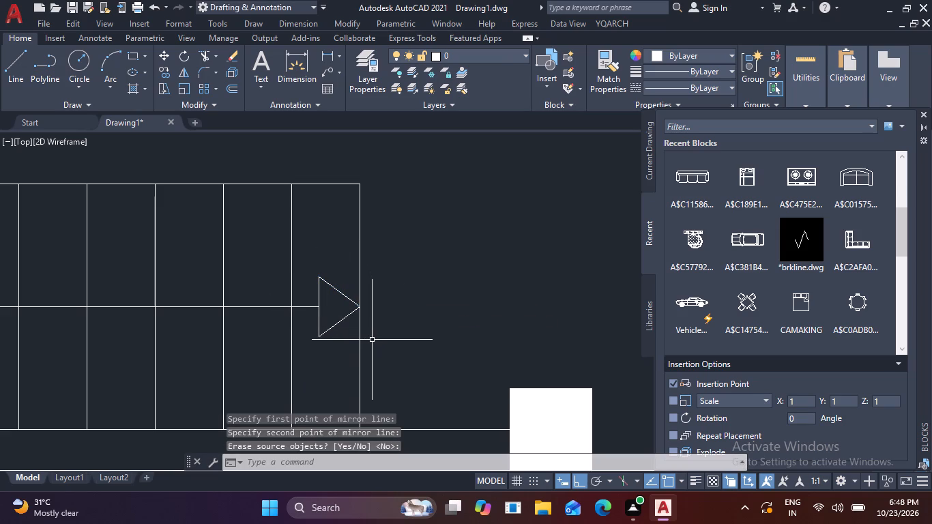
# Fill the arrowhead triangle on the lower flight with a SOLID hatch.
pyautogui.write('H')
pyautogui.press('space')
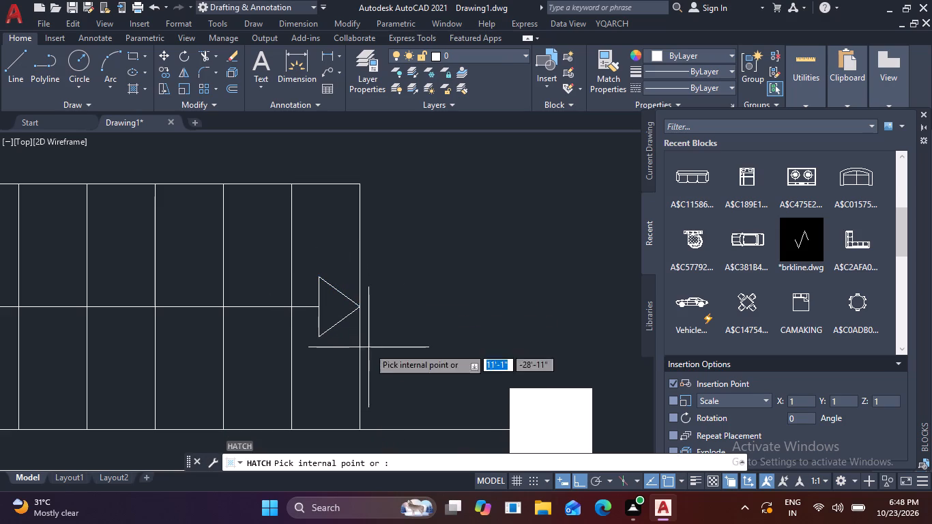
pyautogui.click(121, 66)
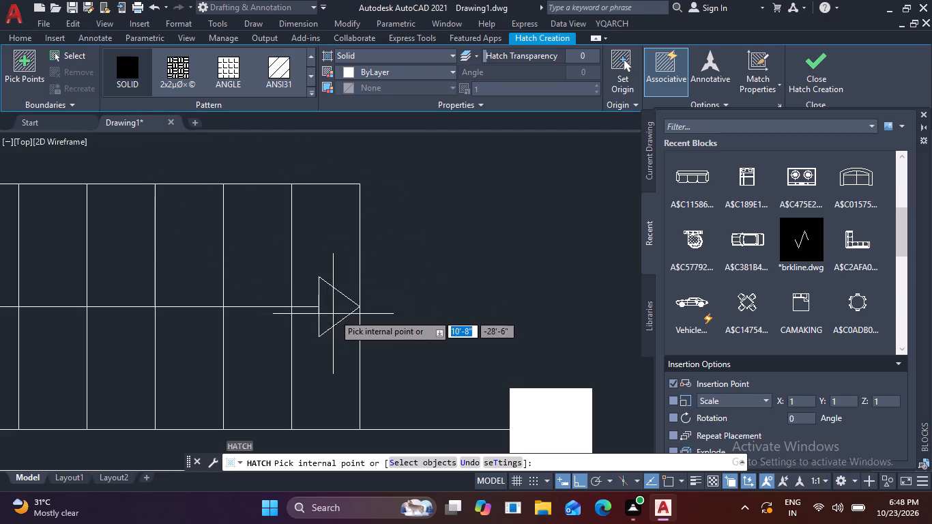
pyautogui.click(338, 310)
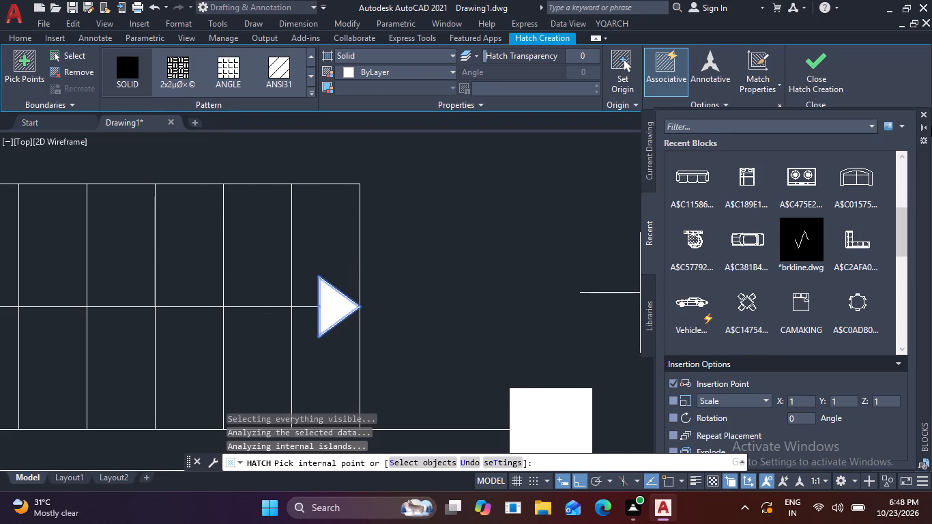
pyautogui.click(821, 80)
# Delete the two spare cabinet drawings lying outside the floor plan beside the top bedroom.
pyautogui.scroll(-2, 398, 348)
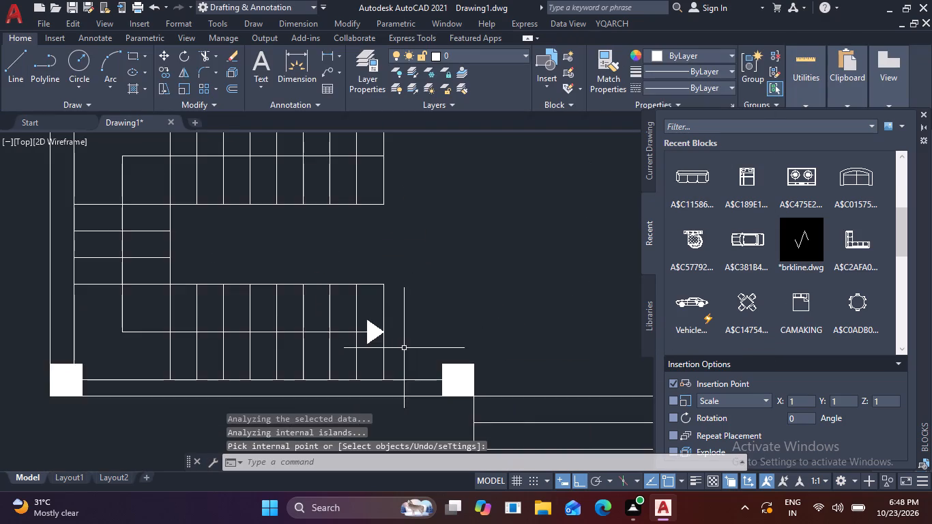
pyautogui.scroll(-2, 405, 348)
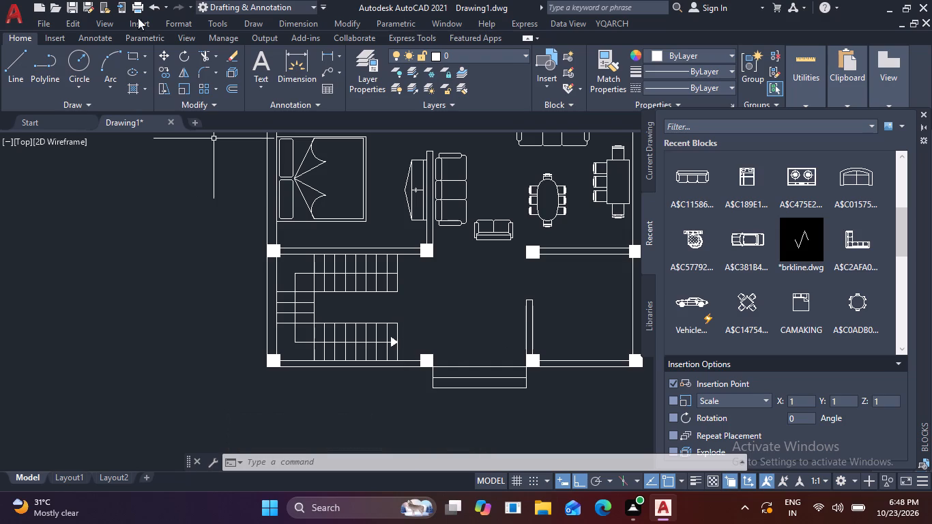
pyautogui.moveTo(568, 252); pyautogui.dragTo(437, 328, button='middle')
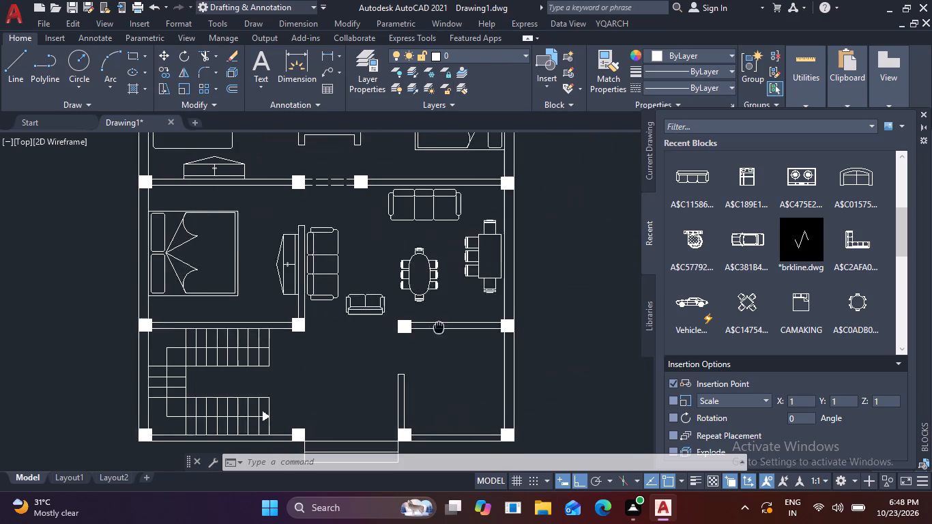
pyautogui.moveTo(437, 328); pyautogui.dragTo(436, 330, button='middle')
pyautogui.scroll(-2, 435, 322)
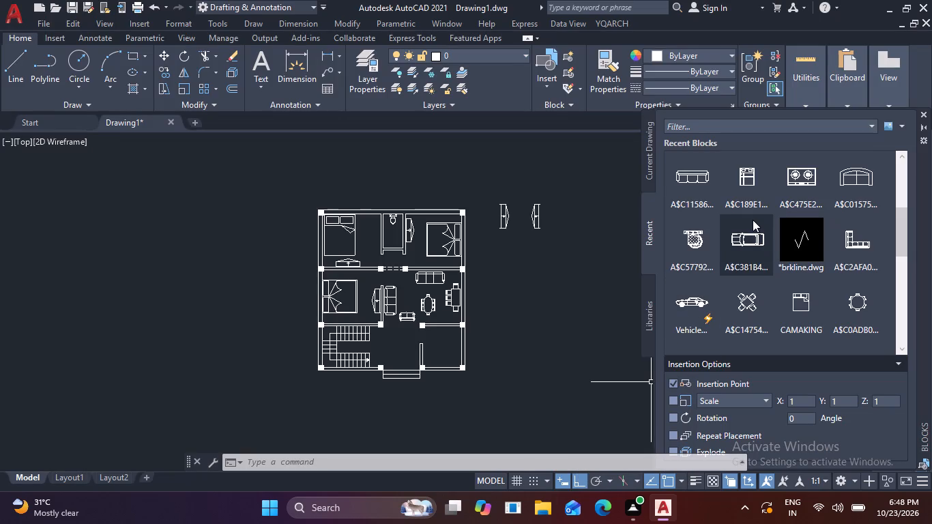
pyautogui.click(562, 251)
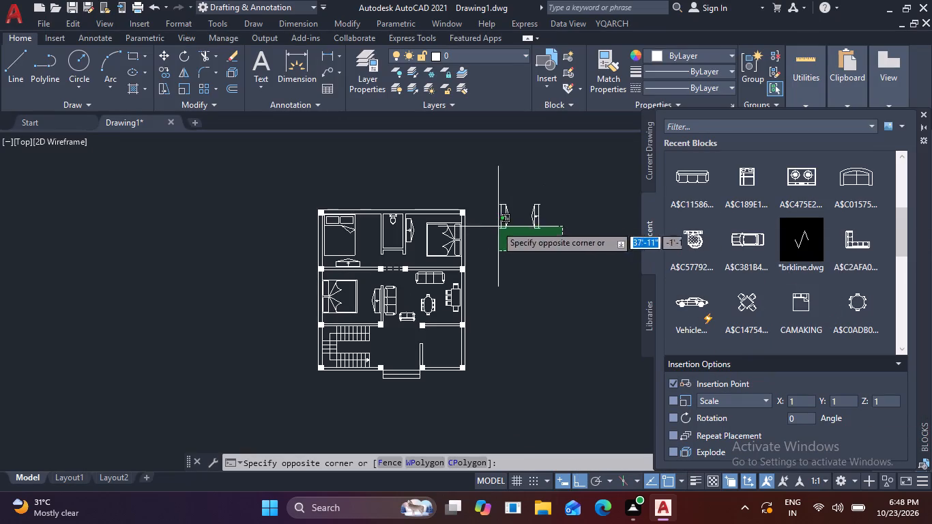
pyautogui.click(489, 186)
pyautogui.press('Delete')
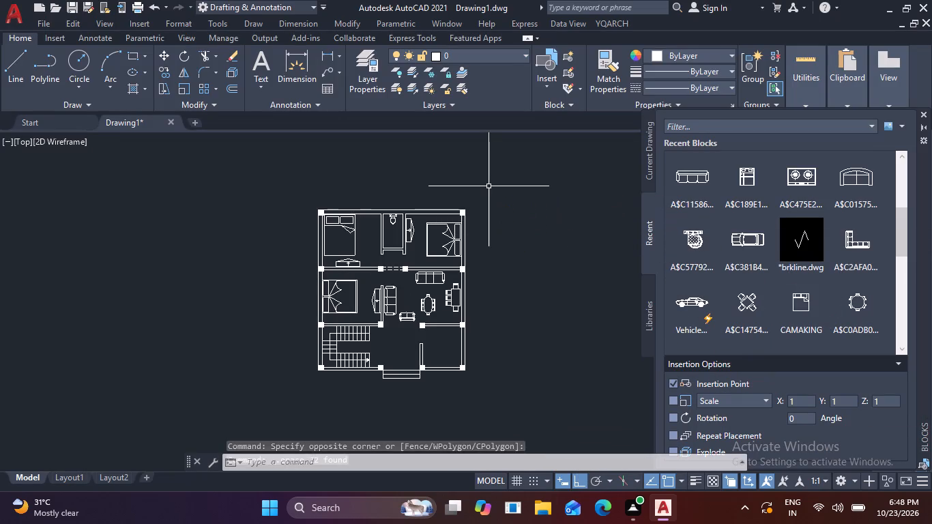
# Look through the recently used blocks for furniture and fittings to place in the plan.
pyautogui.scroll(-1, 646, 261)
pyautogui.scroll(-1, 743, 251)
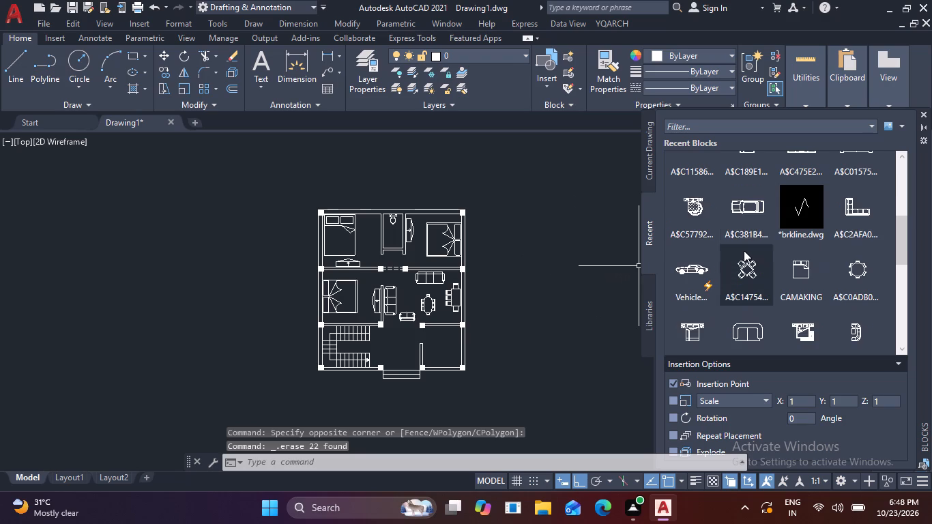
pyautogui.scroll(3, 732, 199)
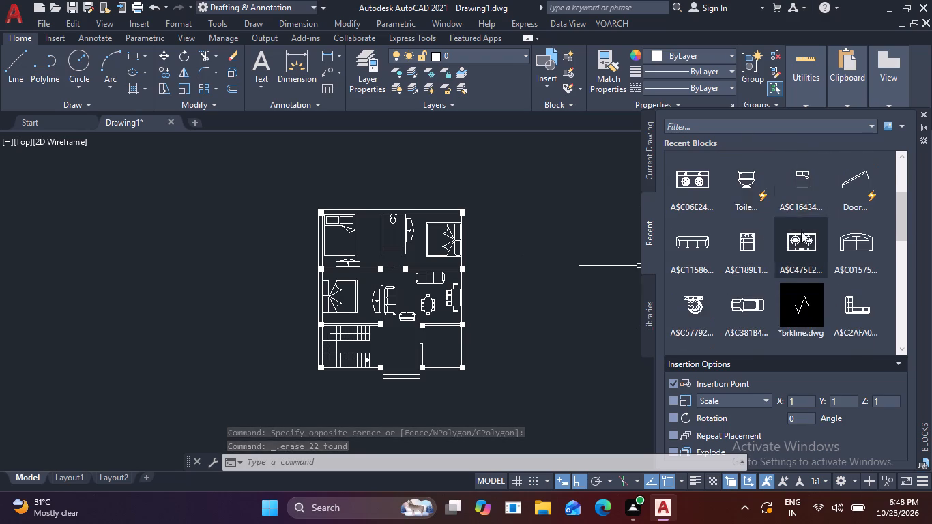
pyautogui.scroll(4, 801, 231)
pyautogui.scroll(3, 882, 227)
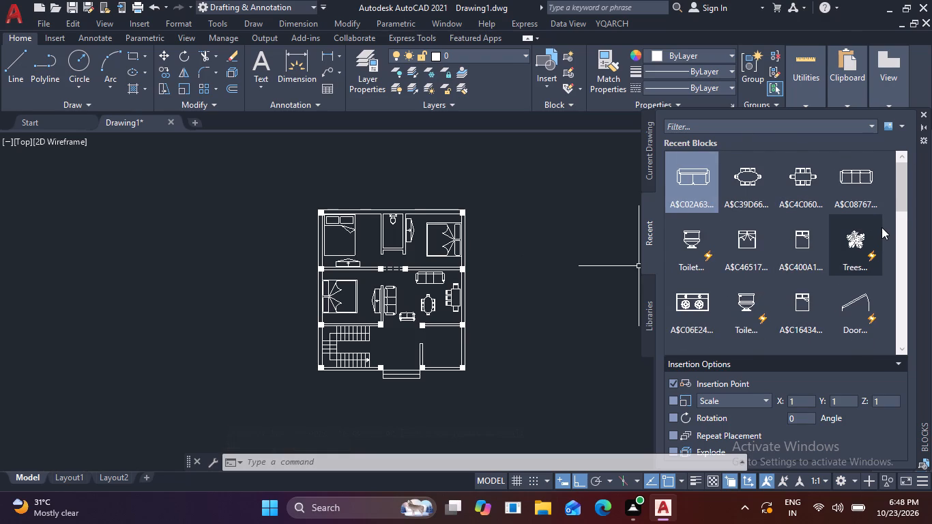
pyautogui.scroll(2, 869, 242)
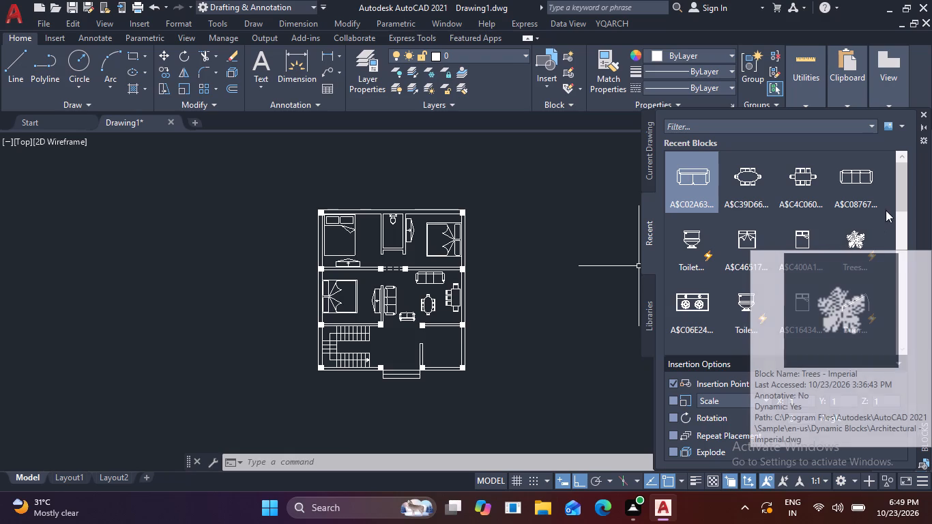
pyautogui.scroll(2, 886, 209)
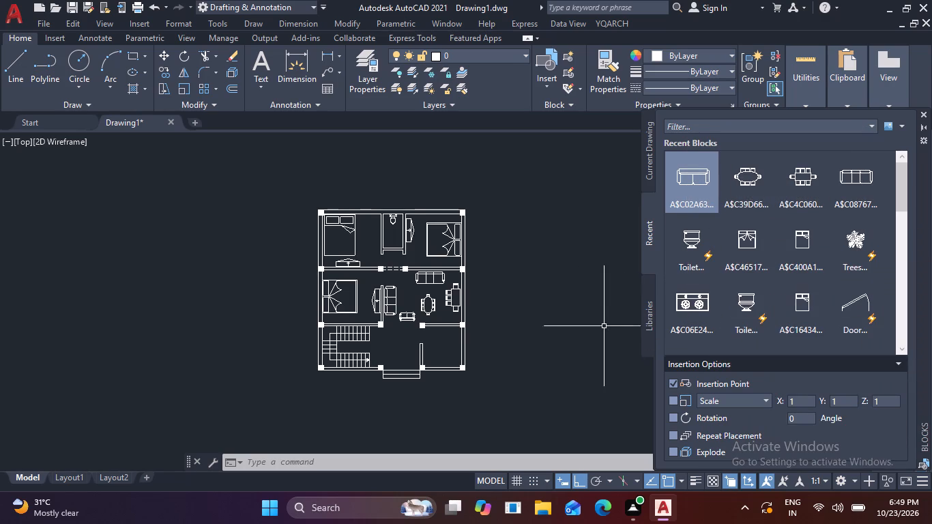
# Browse the recently used blocks for a seat to furnish the entrance area.
pyautogui.scroll(-15, 734, 305)
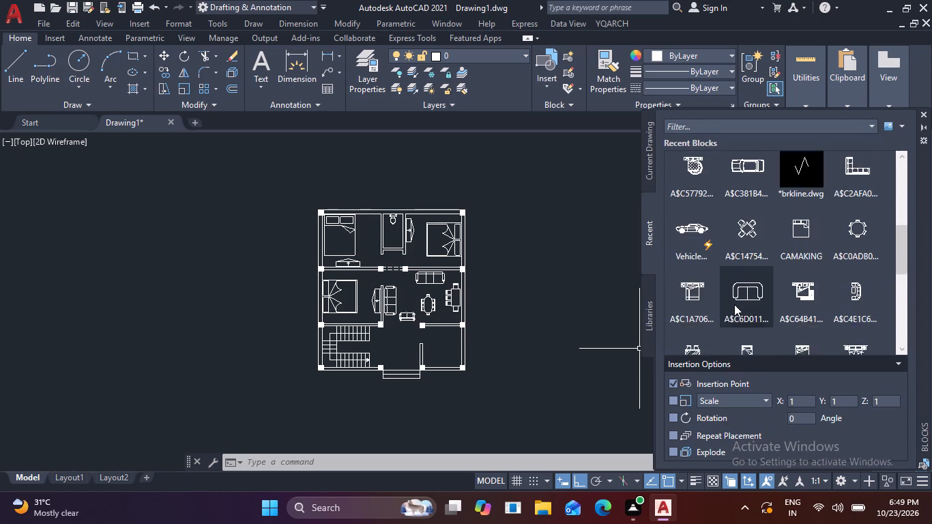
pyautogui.scroll(-15, 734, 304)
pyautogui.scroll(3, 734, 304)
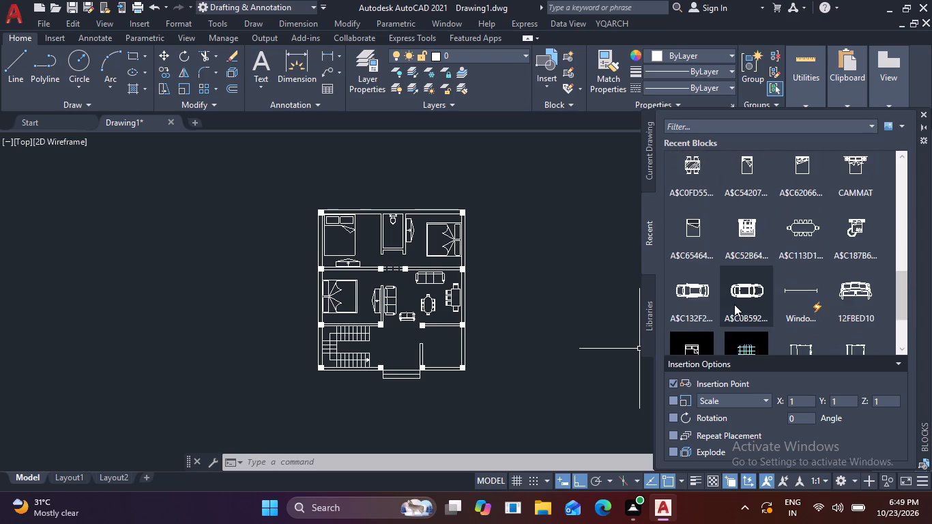
pyautogui.scroll(2, 734, 304)
pyautogui.scroll(2, 782, 261)
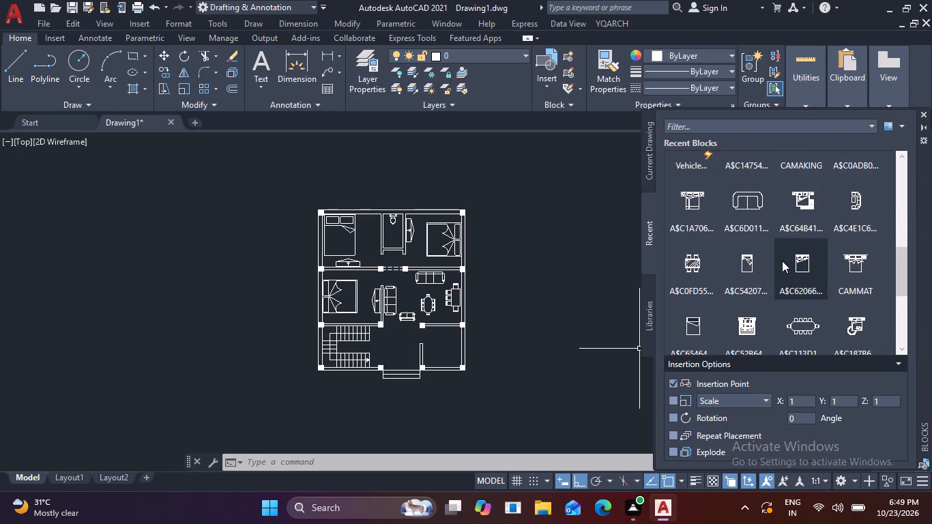
pyautogui.scroll(9, 782, 261)
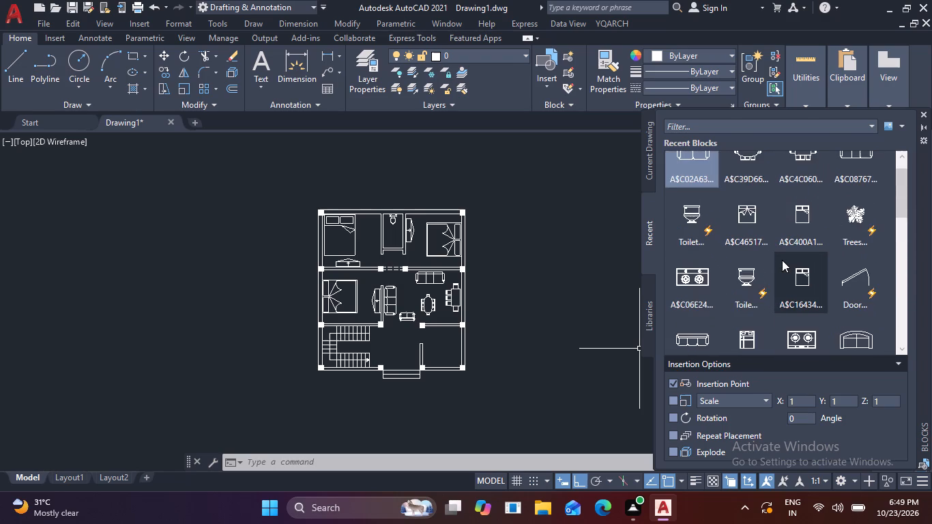
pyautogui.scroll(7, 781, 258)
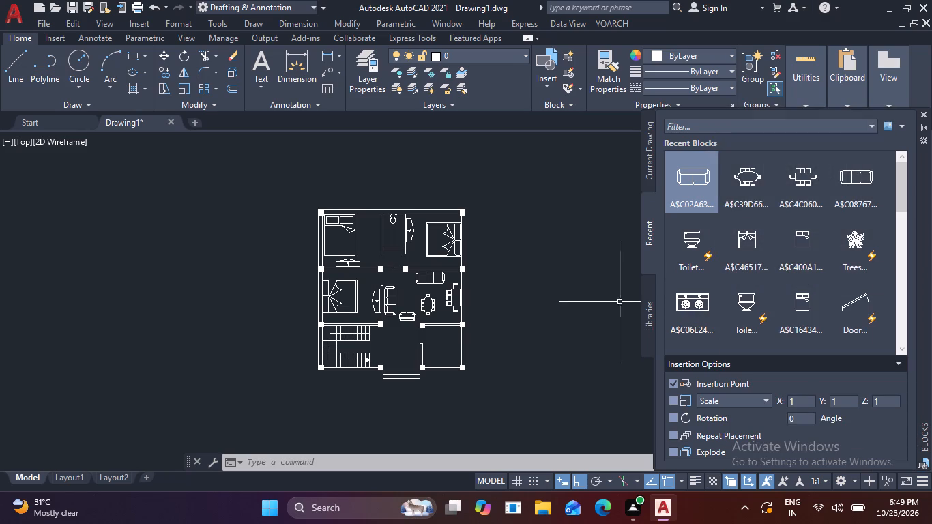
pyautogui.scroll(-2, 841, 237)
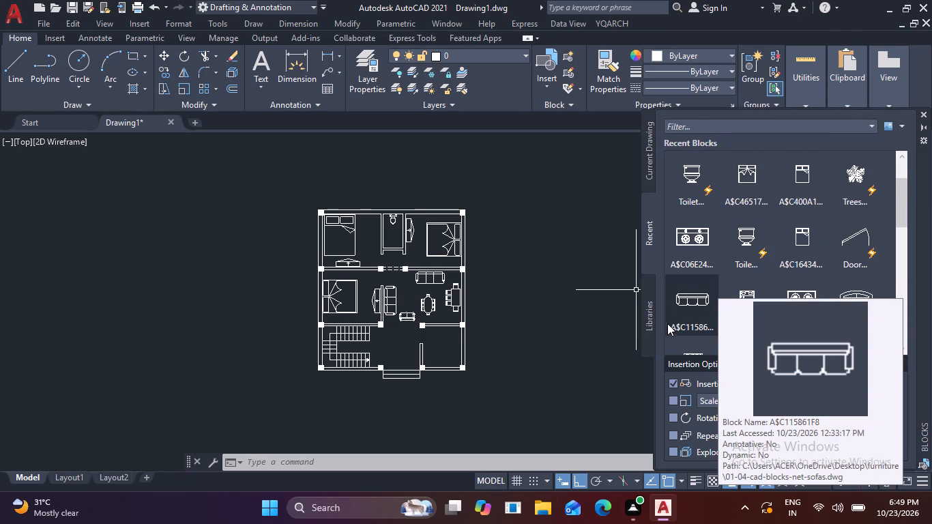
pyautogui.scroll(4, 750, 271)
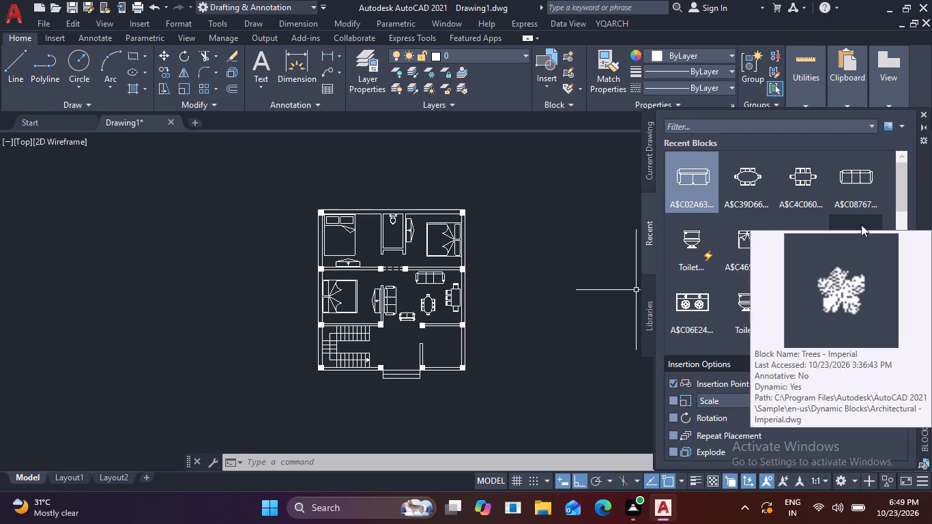
# Insert the two-seat sofa block A$C6D011 from the recent blocks into the empty space beside the floor plan.
pyautogui.scroll(-1, 856, 235)
pyautogui.scroll(-1, 721, 357)
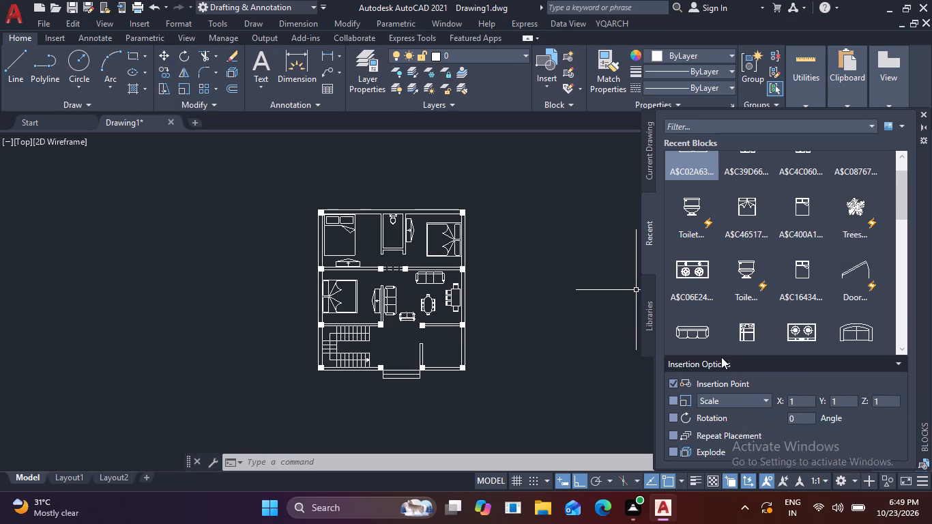
pyautogui.scroll(-3, 725, 347)
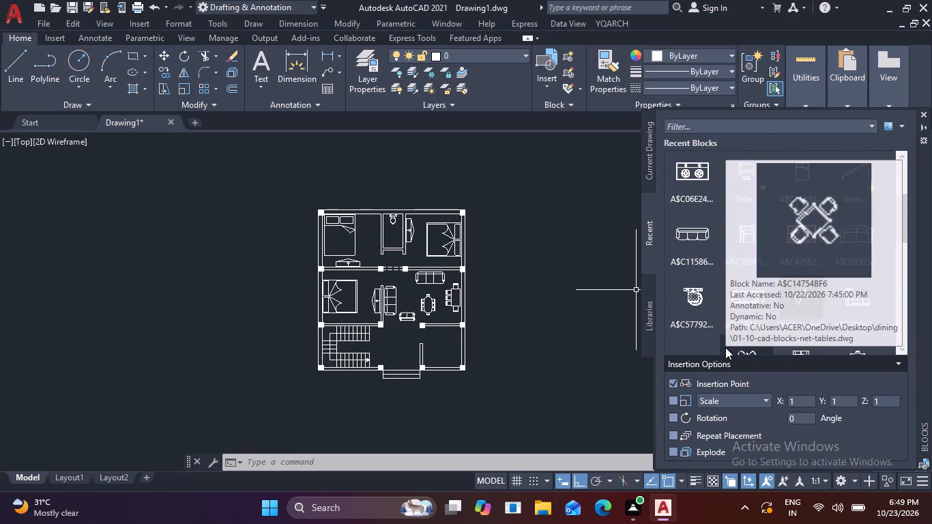
pyautogui.scroll(-2, 725, 347)
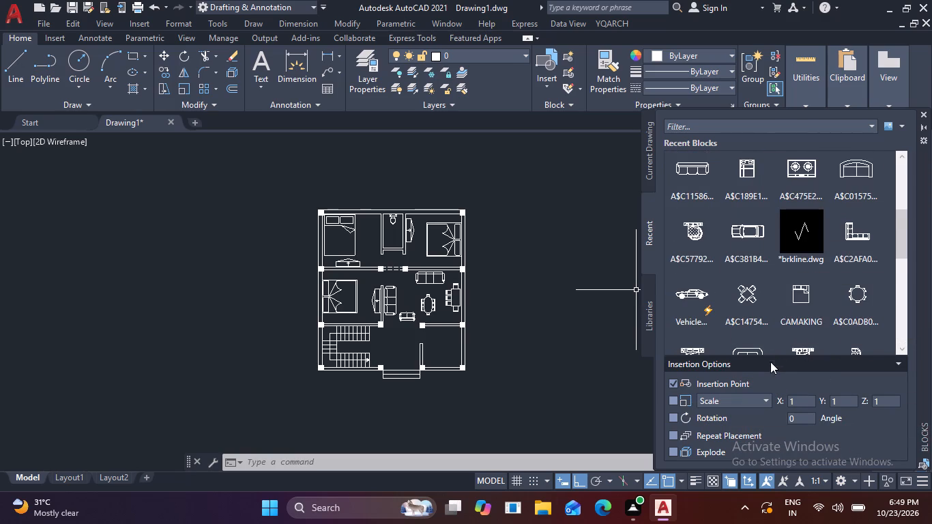
pyautogui.scroll(-1, 776, 349)
pyautogui.moveTo(756, 325); pyautogui.dragTo(554, 319)
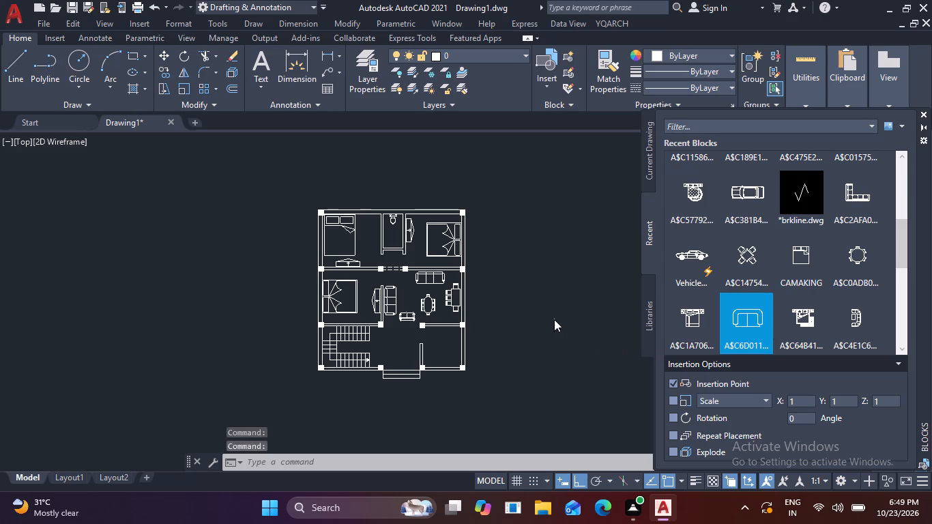
# Scale the inserted sofa block up by eye to about the size of the living room's two-seat sofa.
pyautogui.click(577, 322)
pyautogui.click(525, 311)
pyautogui.click(562, 328)
pyautogui.click(585, 340)
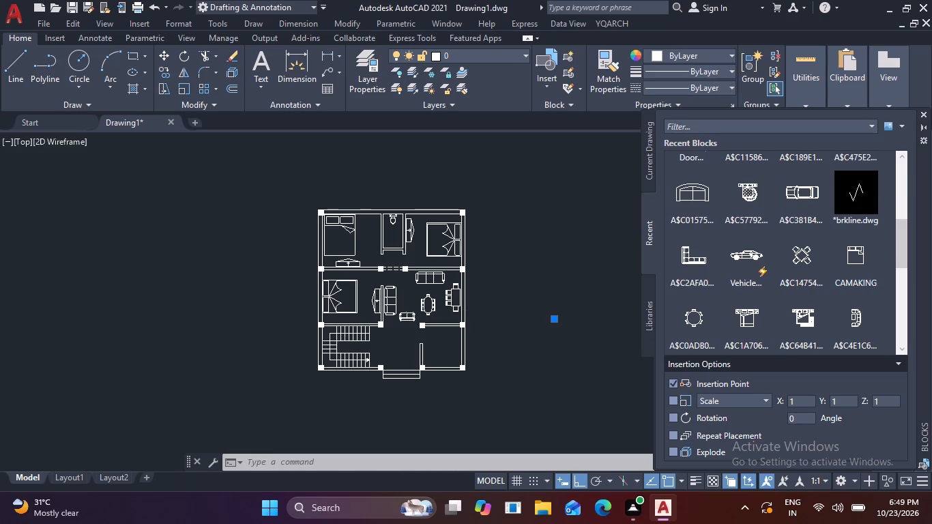
pyautogui.write('SC')
pyautogui.press('space')
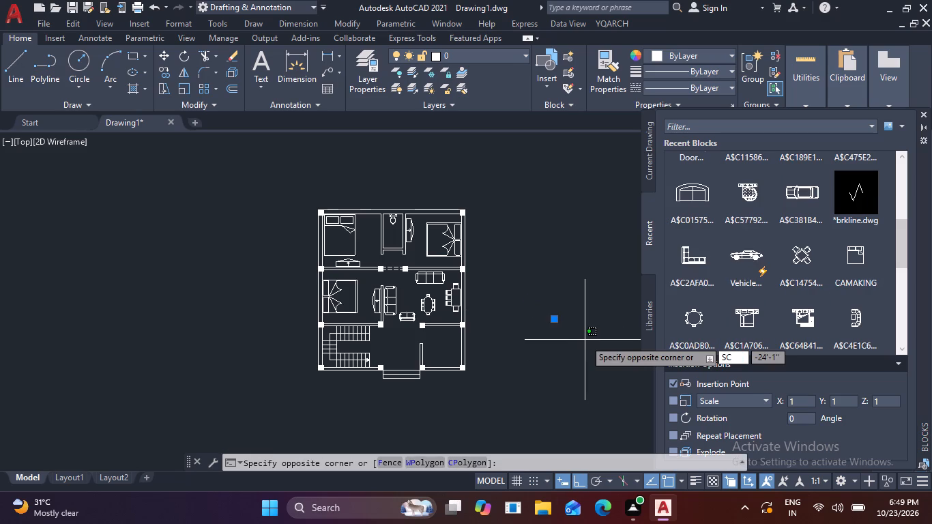
pyautogui.click(555, 319)
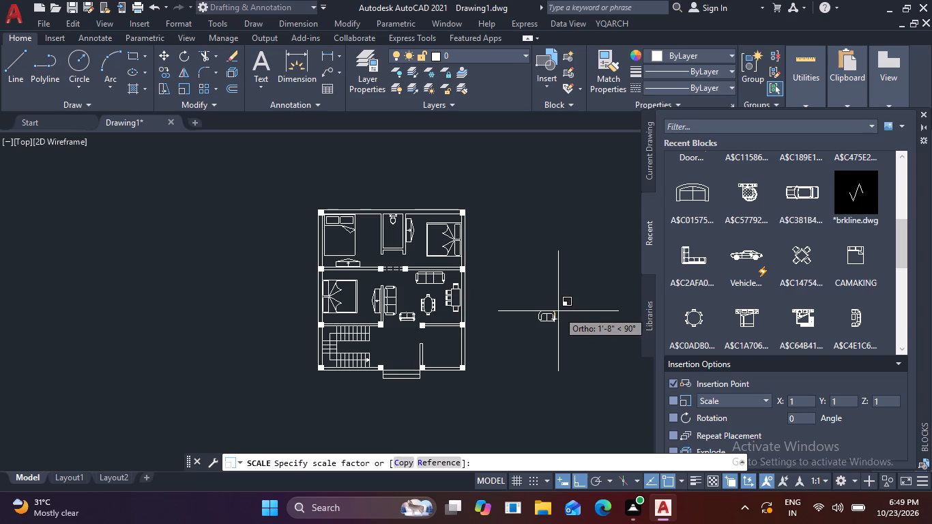
pyautogui.click(558, 311)
# Rotate the new sofa 270° so its back faces right.
pyautogui.scroll(2, 564, 328)
pyautogui.click(559, 325)
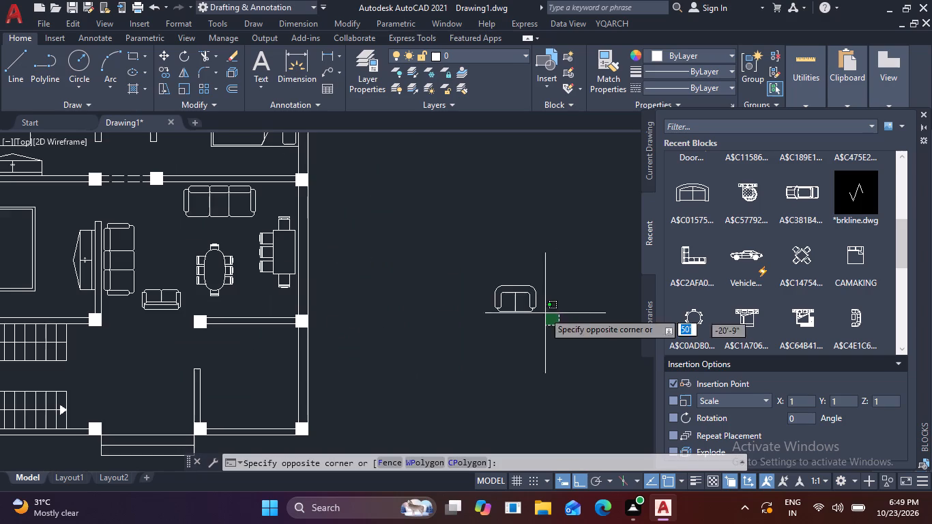
pyautogui.click(524, 292)
pyautogui.write('RO')
pyautogui.press('space')
pyautogui.click(529, 294)
pyautogui.click(525, 348)
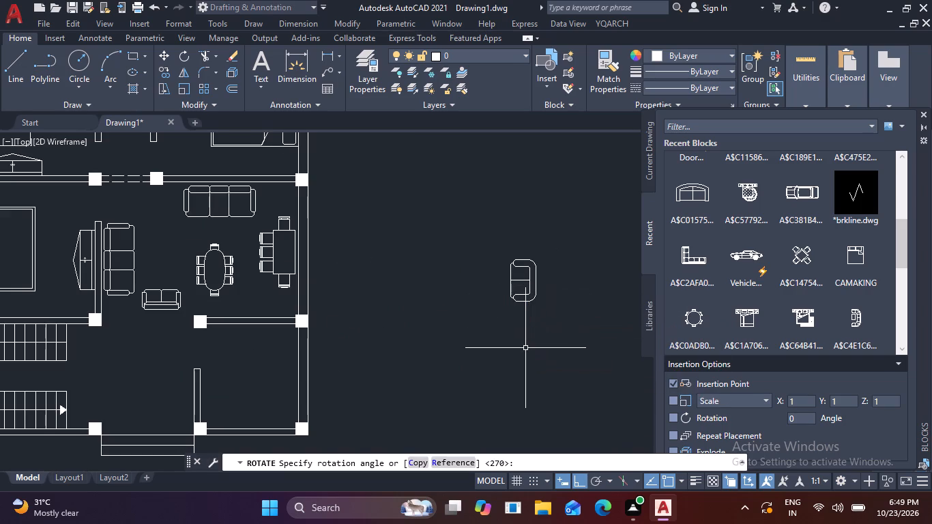
pyautogui.click(528, 345)
# Move the rotated sofa, with Ortho off, into the entrance area between the staircase and the short partition wall.
pyautogui.click(494, 269)
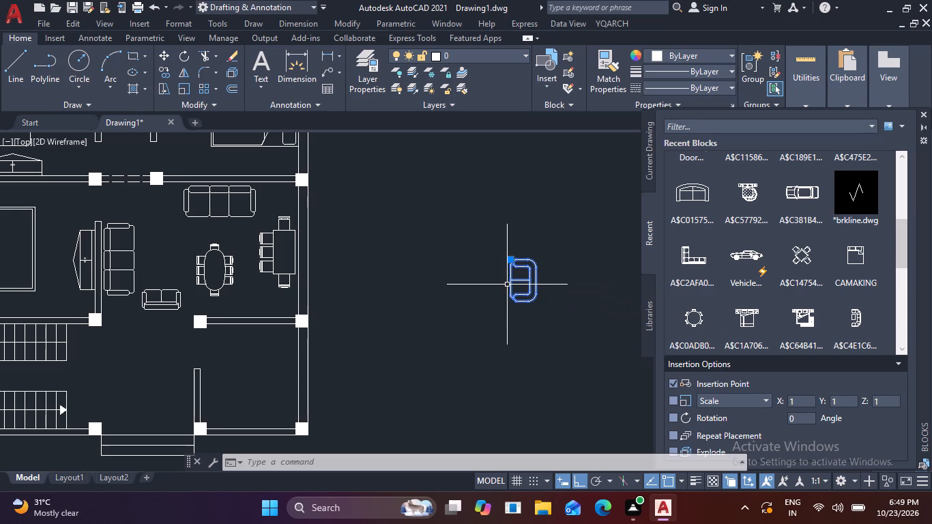
pyautogui.press('m')
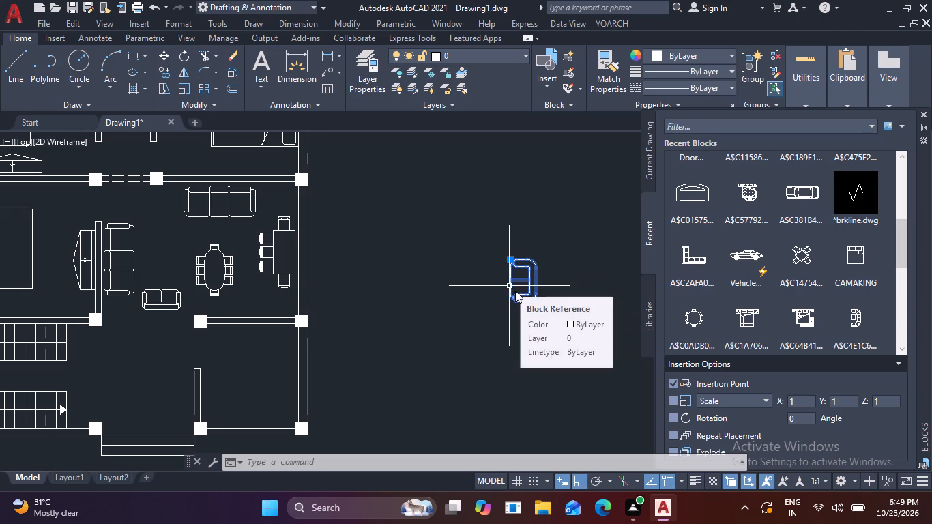
pyautogui.press('space')
pyautogui.click(539, 277)
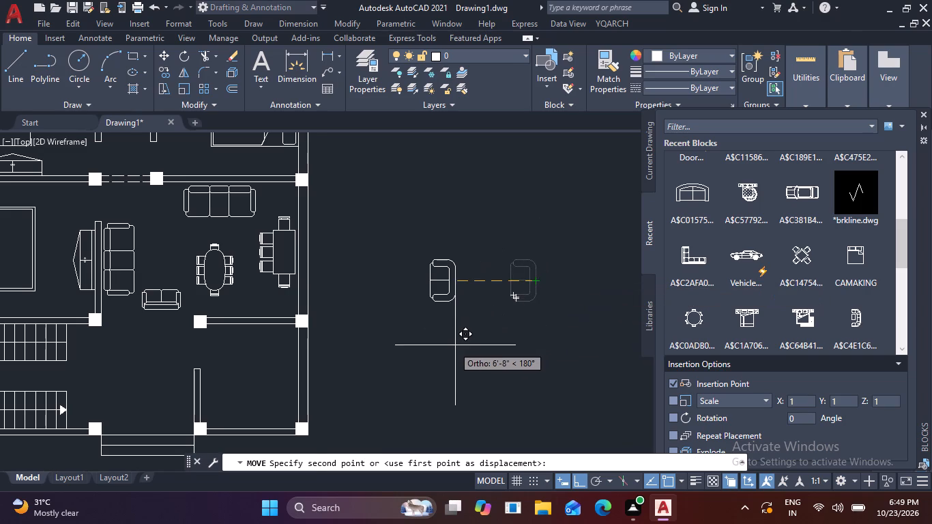
pyautogui.press('F8')
pyautogui.moveTo(332, 401); pyautogui.dragTo(540, 300, button='middle')
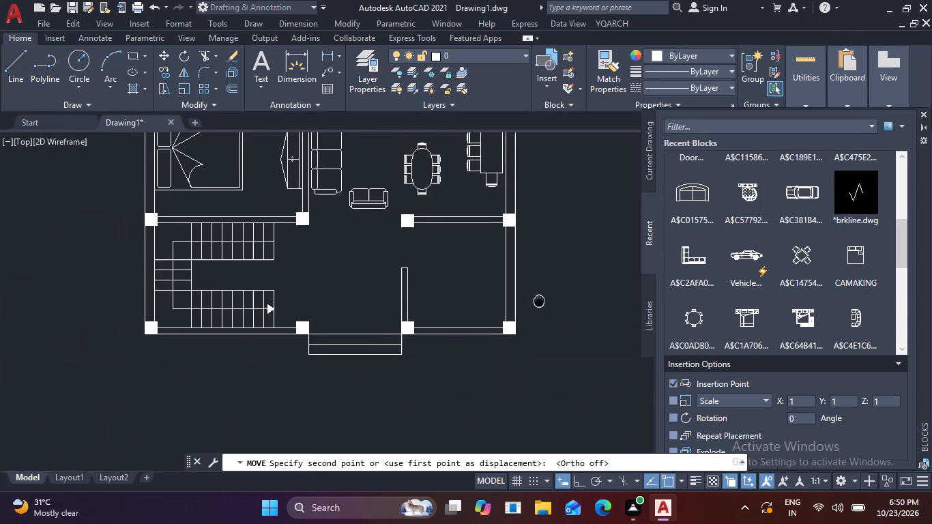
pyautogui.moveTo(540, 300); pyautogui.dragTo(547, 297, button='middle')
pyautogui.scroll(2, 409, 325)
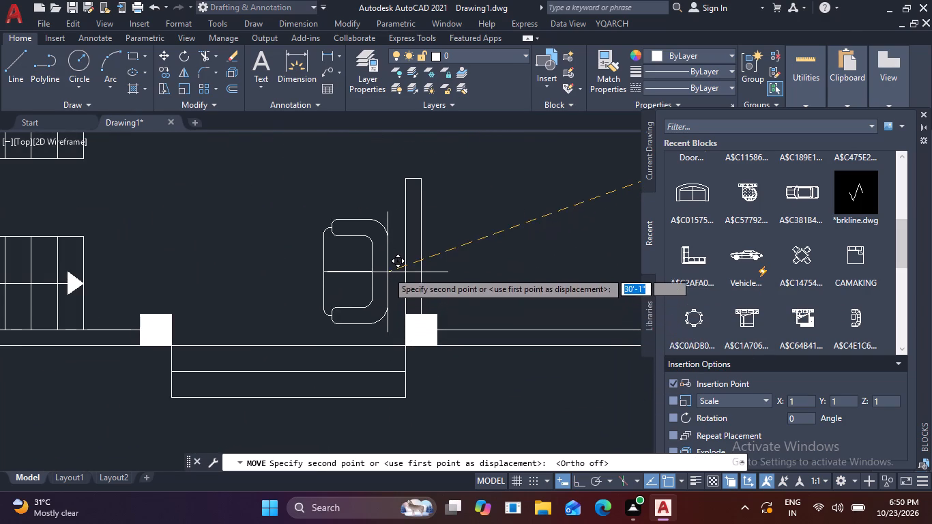
pyautogui.click(369, 229)
# Scale the entrance sofa down by eye to about 70% of its size.
pyautogui.click(385, 285)
pyautogui.click(328, 262)
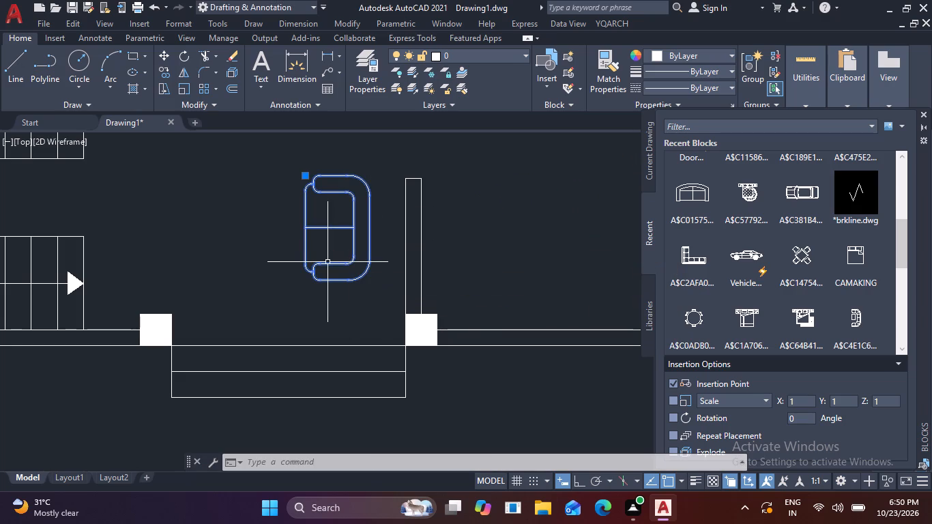
pyautogui.press('s')
pyautogui.press('c')
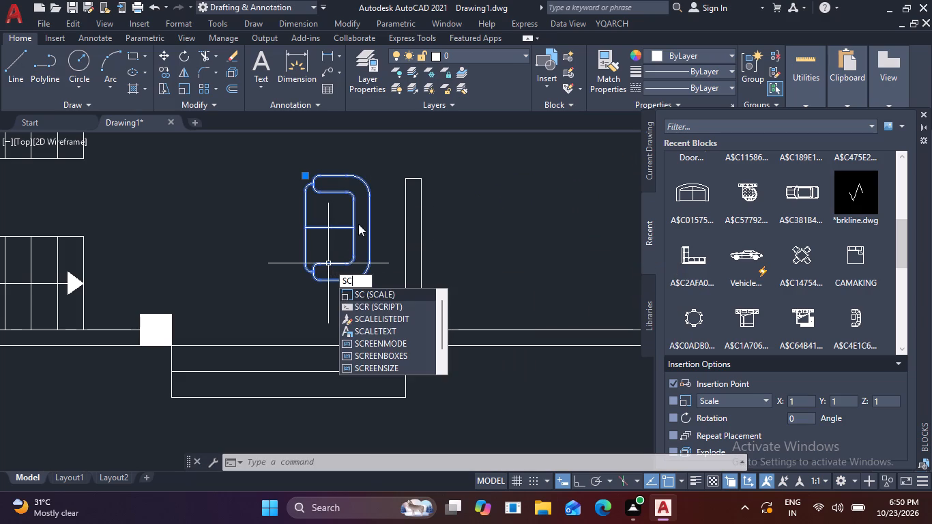
pyautogui.press('space')
pyautogui.click(350, 174)
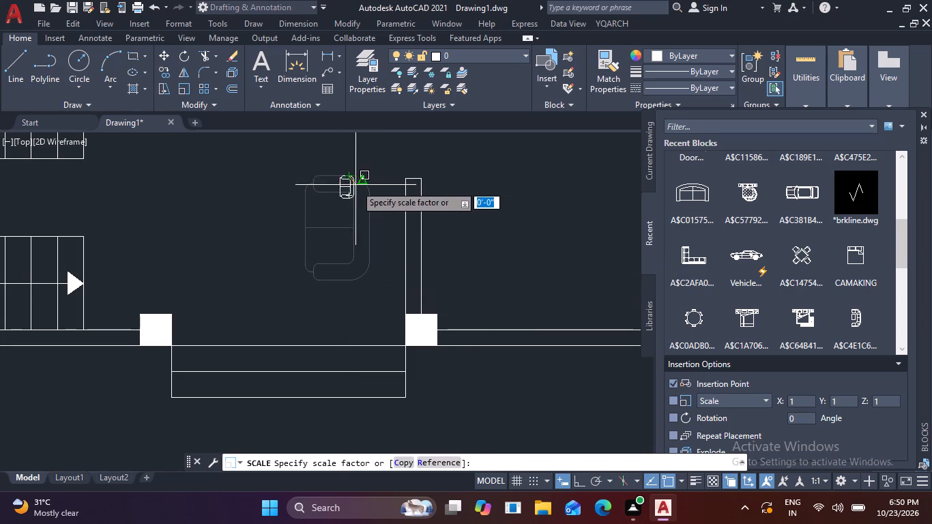
pyautogui.click(362, 211)
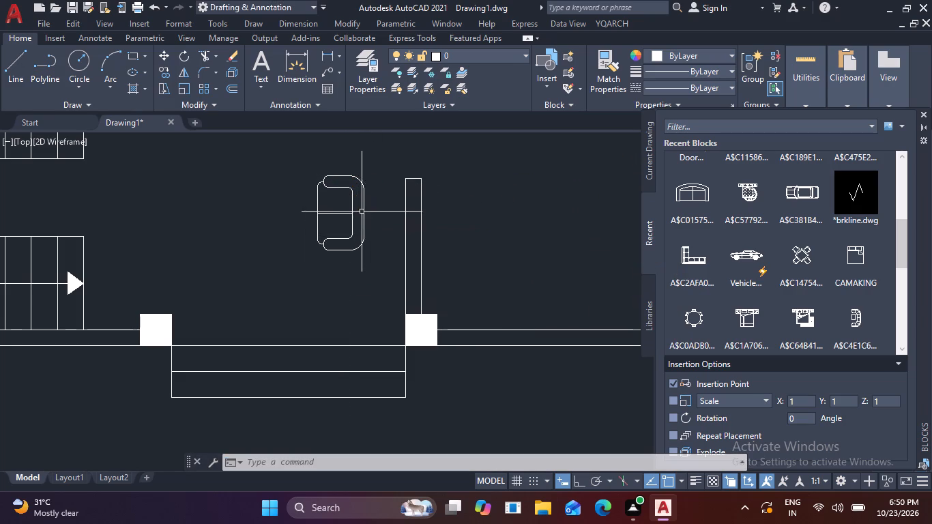
# Move the entrance sofa about 1'-2" toward the short partition wall, leaving a small gap behind its back.
pyautogui.click(387, 230)
pyautogui.click(343, 212)
pyautogui.press('m')
pyautogui.press('space')
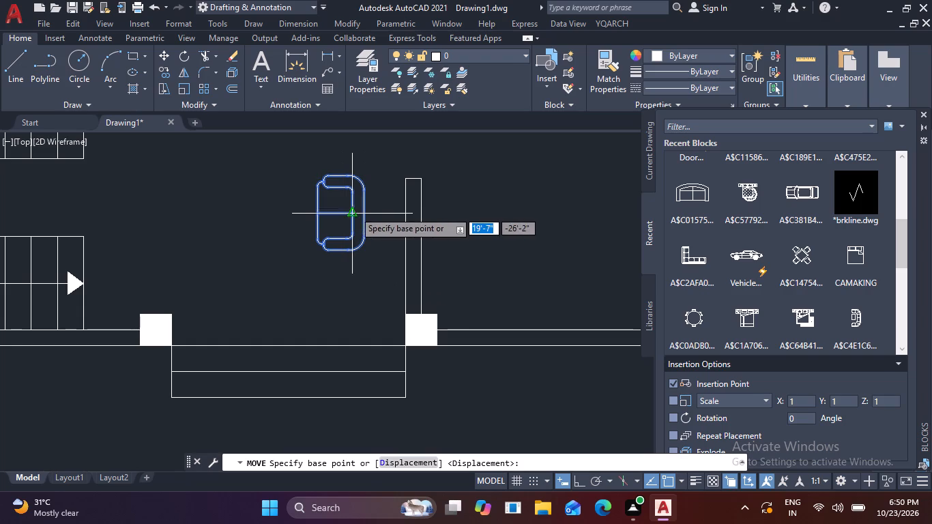
pyautogui.click(364, 211)
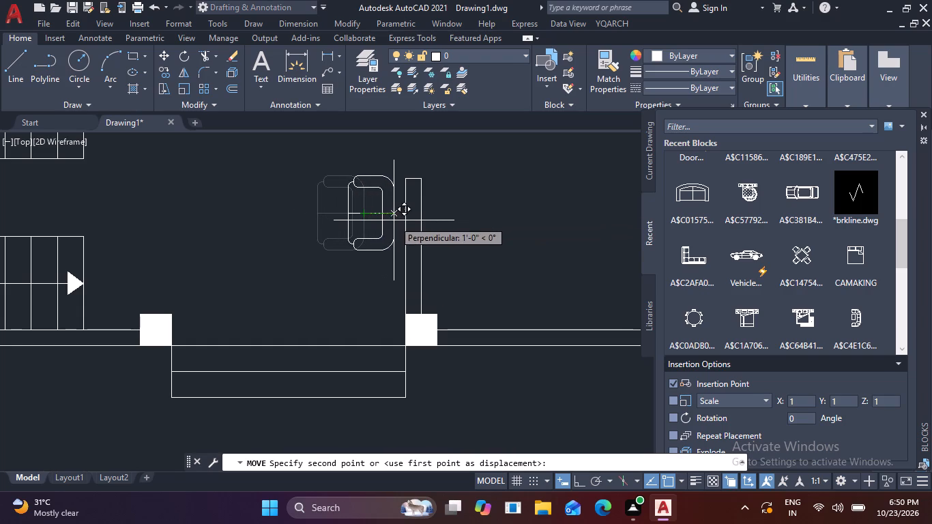
pyautogui.scroll(3, 394, 225)
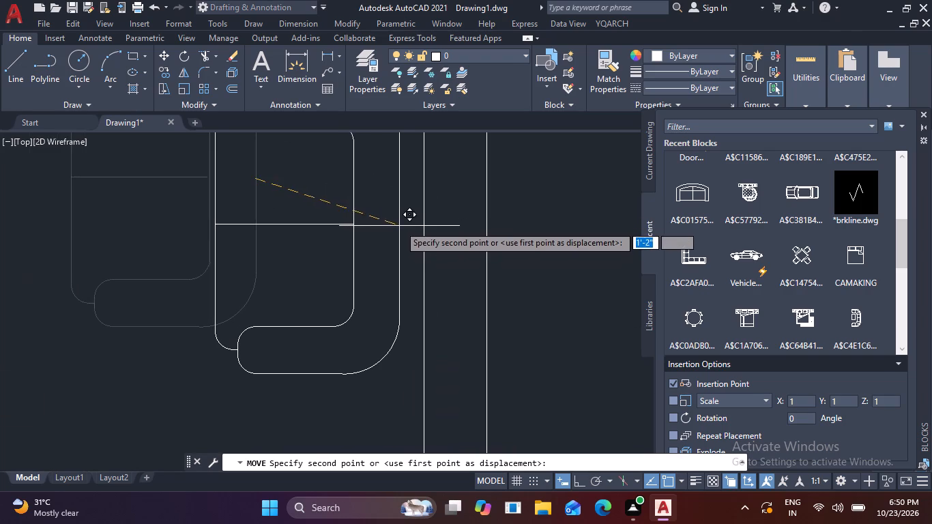
pyautogui.click(400, 224)
# Draw a horizontal line about 2'-10" long with Ortho on, in the empty space below the staircase end of the plan.
pyautogui.scroll(-3, 400, 224)
pyautogui.scroll(-2, 479, 221)
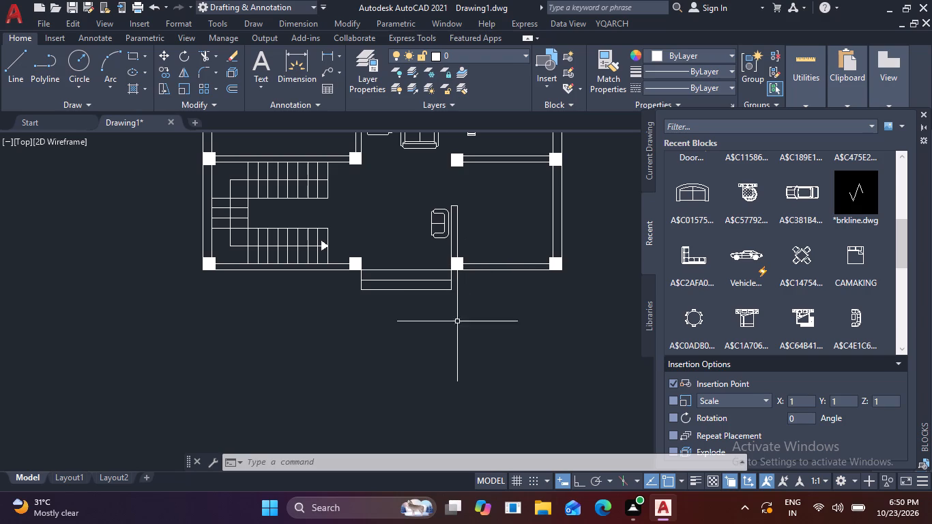
pyautogui.moveTo(559, 334); pyautogui.dragTo(589, 286, button='middle')
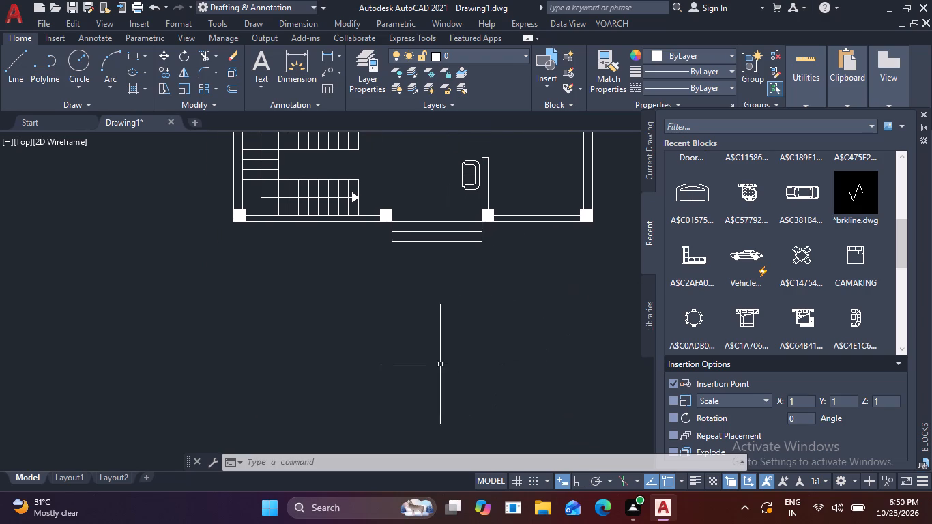
pyautogui.write('L')
pyautogui.press('space')
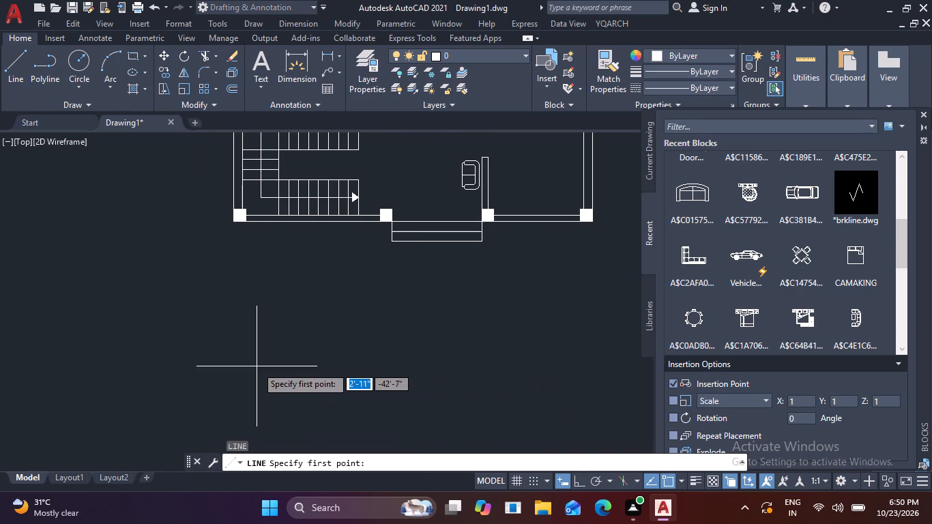
pyautogui.click(181, 308)
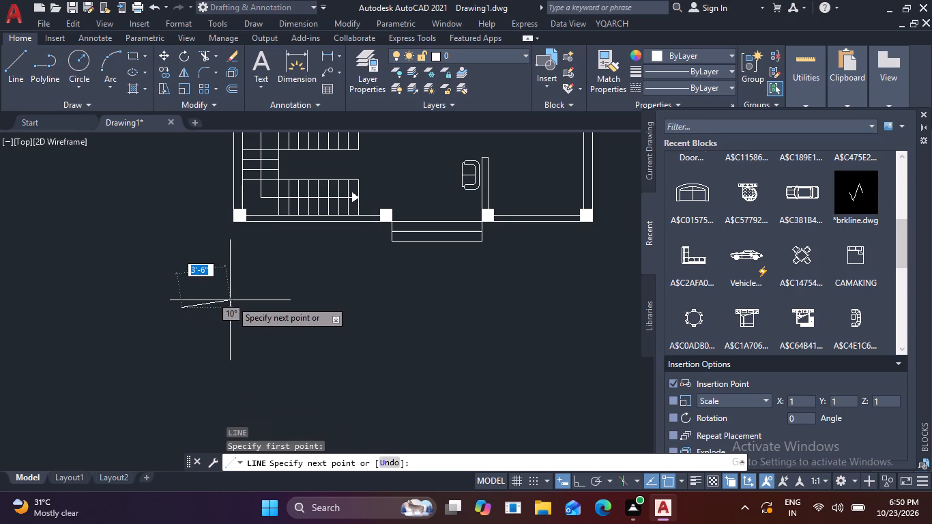
pyautogui.press('F8')
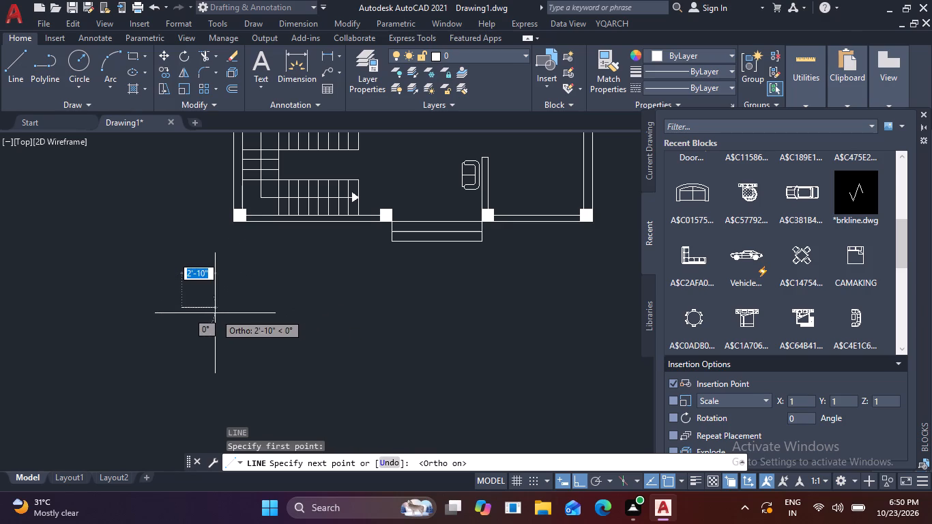
pyautogui.click(215, 310)
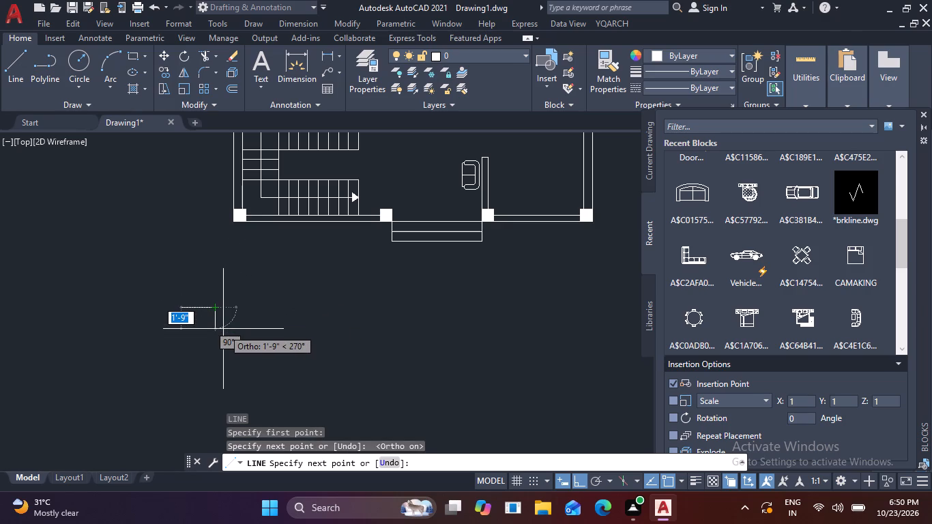
pyautogui.press('space')
pyautogui.scroll(2, 215, 325)
pyautogui.moveTo(210, 315); pyautogui.dragTo(341, 398, button='middle')
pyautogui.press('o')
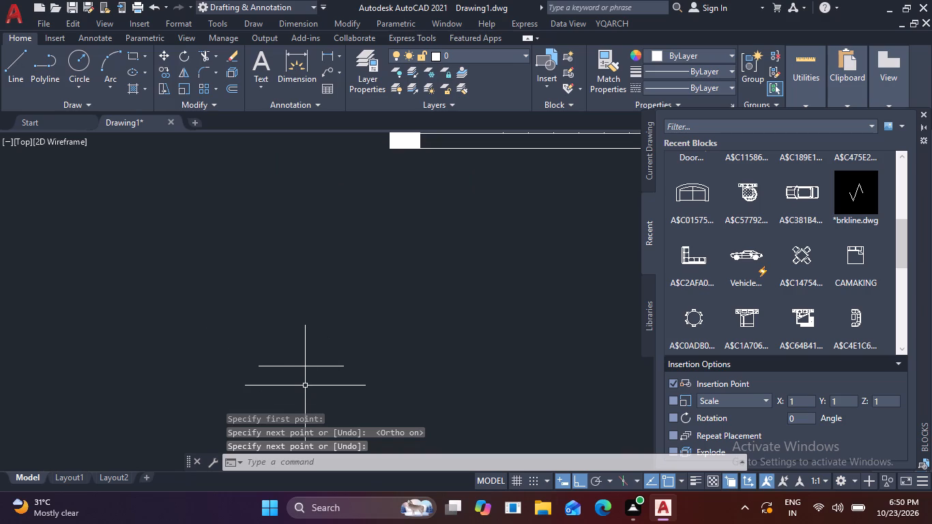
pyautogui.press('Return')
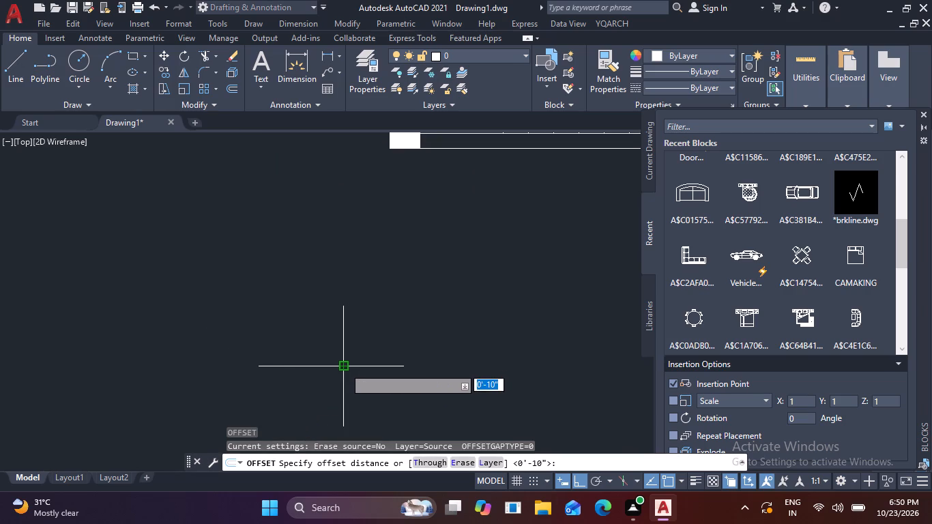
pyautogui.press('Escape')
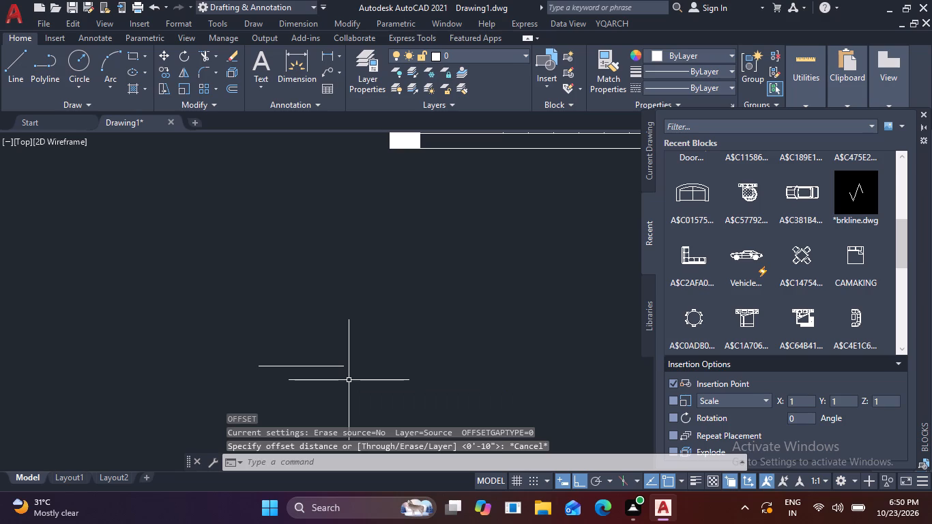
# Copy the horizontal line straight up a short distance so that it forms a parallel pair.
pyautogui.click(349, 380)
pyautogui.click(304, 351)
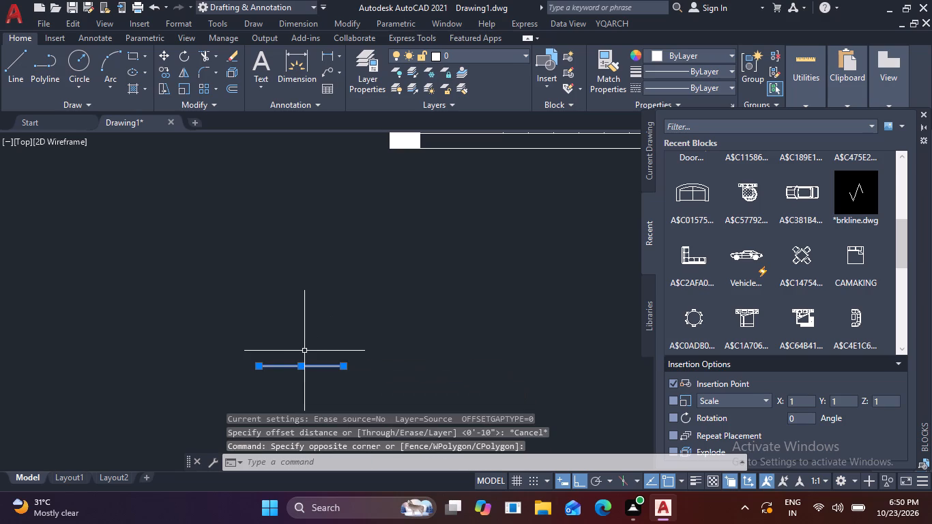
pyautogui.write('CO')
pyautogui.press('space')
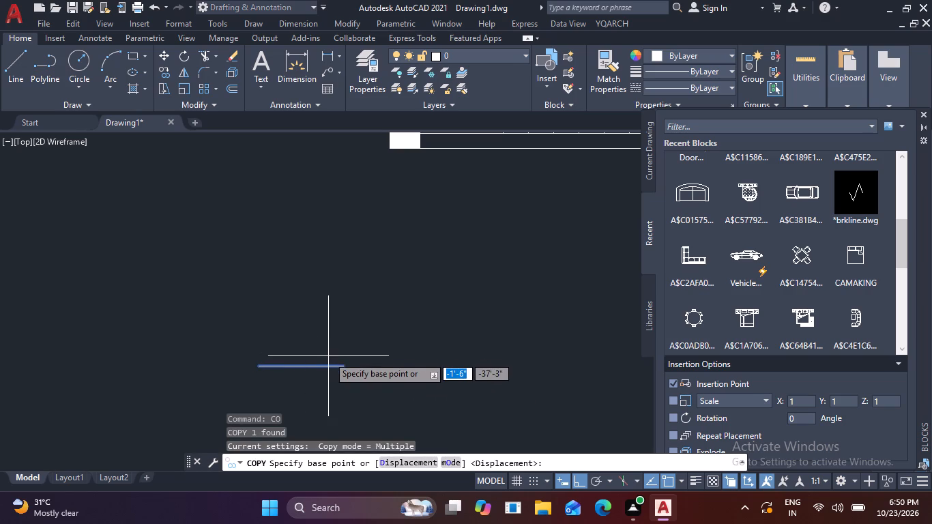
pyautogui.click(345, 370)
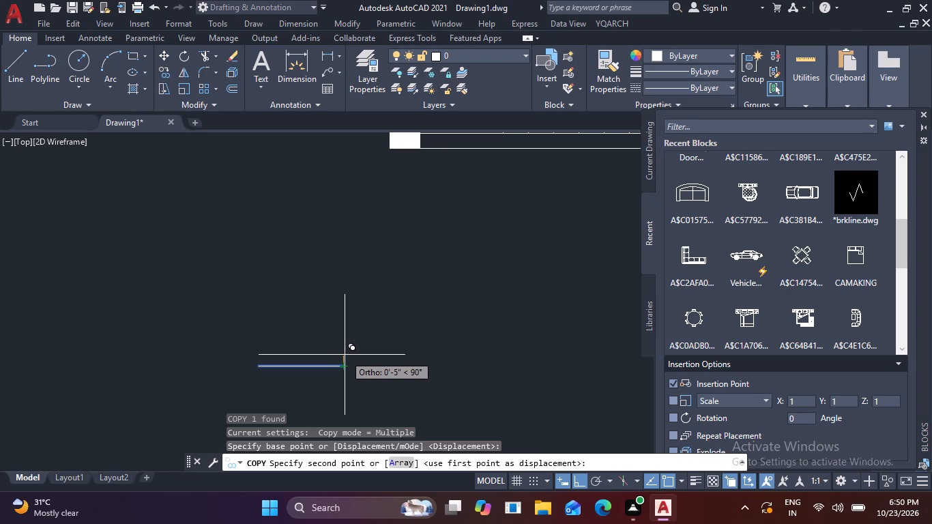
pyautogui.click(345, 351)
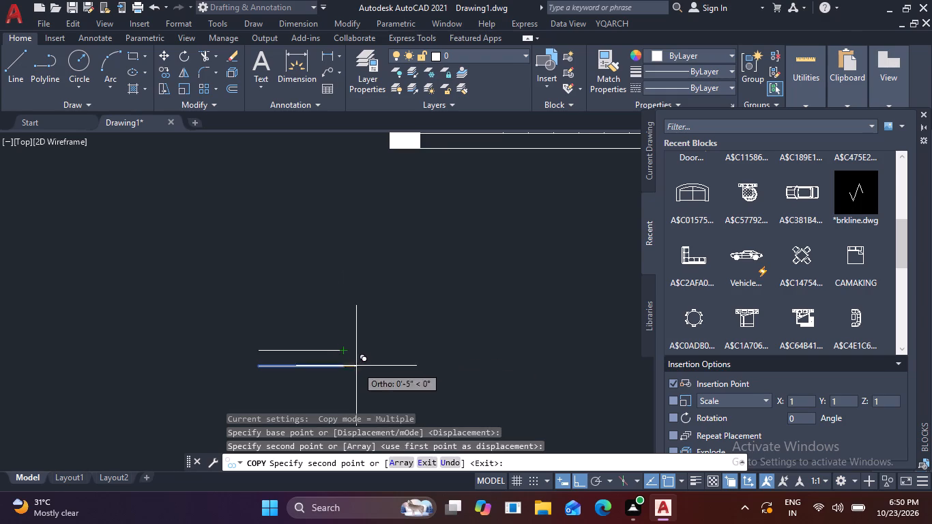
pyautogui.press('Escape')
# Delete both parallel horizontal lines in the empty space below the plan.
pyautogui.scroll(1, 347, 391)
pyautogui.moveTo(354, 388); pyautogui.dragTo(367, 308, button='middle')
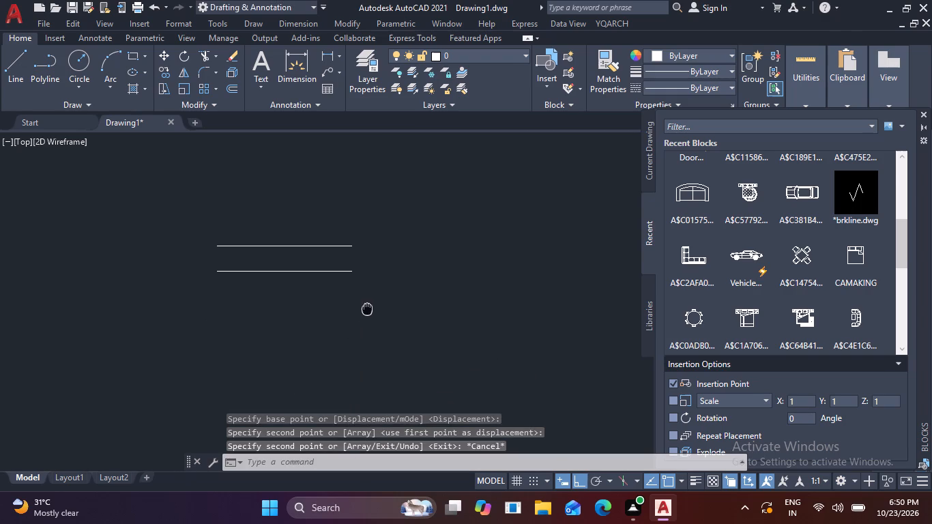
pyautogui.moveTo(367, 308); pyautogui.dragTo(368, 307, button='middle')
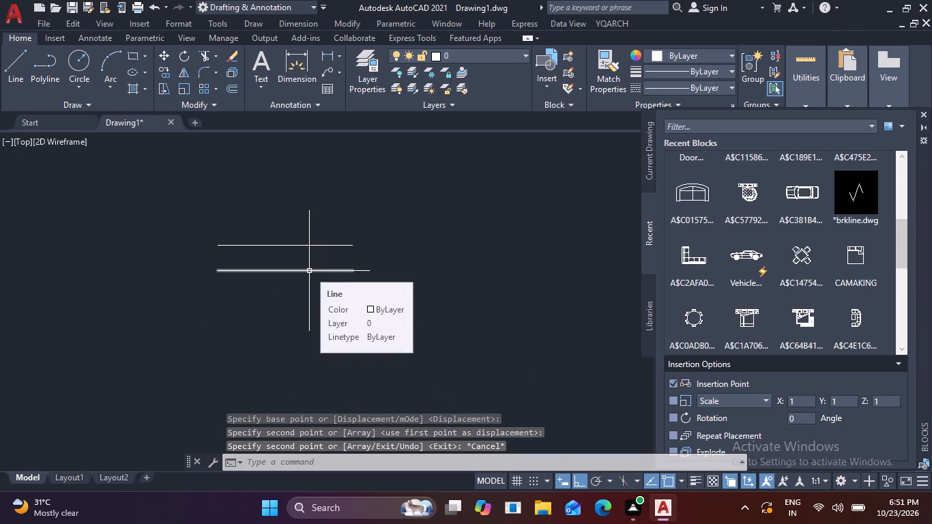
pyautogui.moveTo(364, 309); pyautogui.dragTo(350, 300)
pyautogui.click(254, 235)
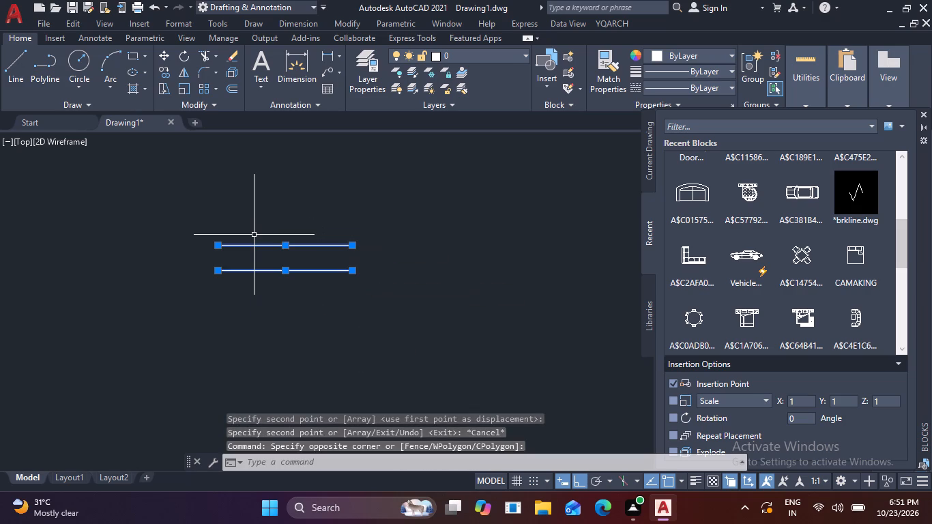
pyautogui.press('Delete')
# Draw a new 2' horizontal line in the empty space below the plan.
pyautogui.write('L')
pyautogui.press('space')
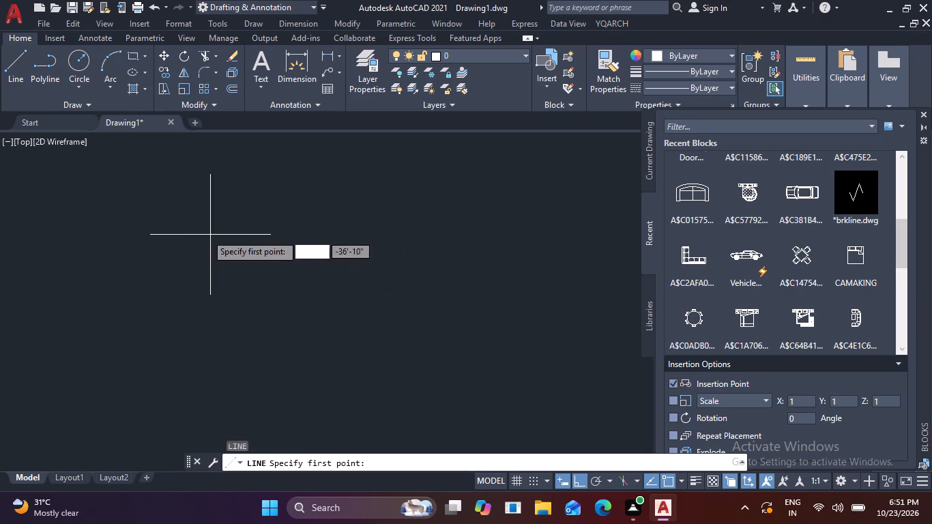
pyautogui.click(192, 220)
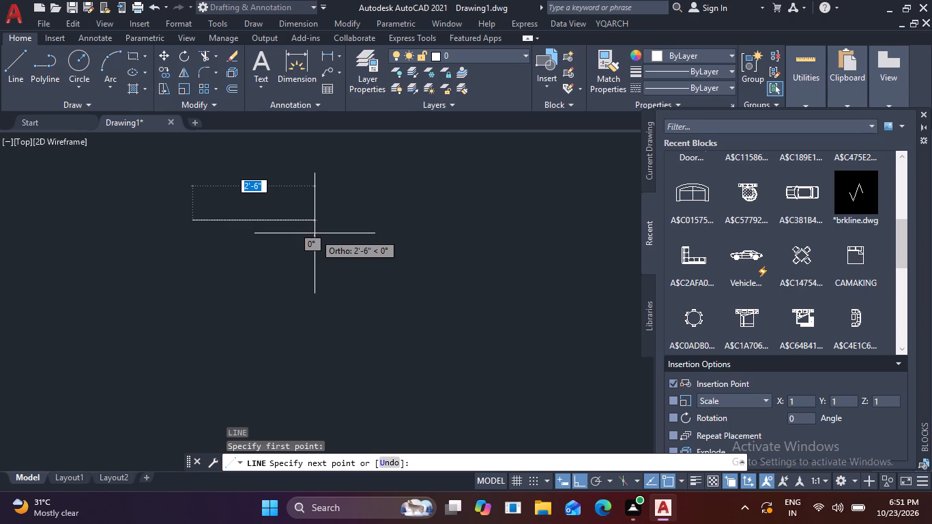
pyautogui.write("2'")
pyautogui.press('Return')
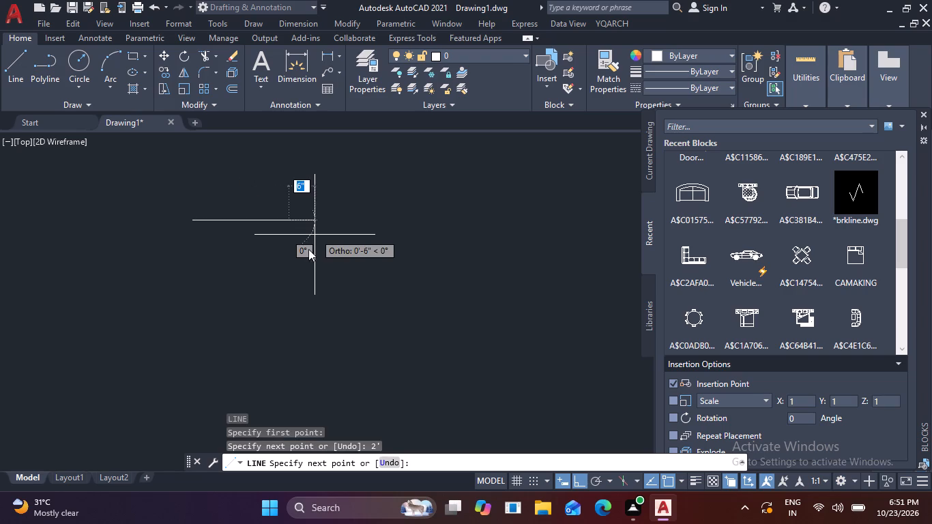
pyautogui.press('Escape')
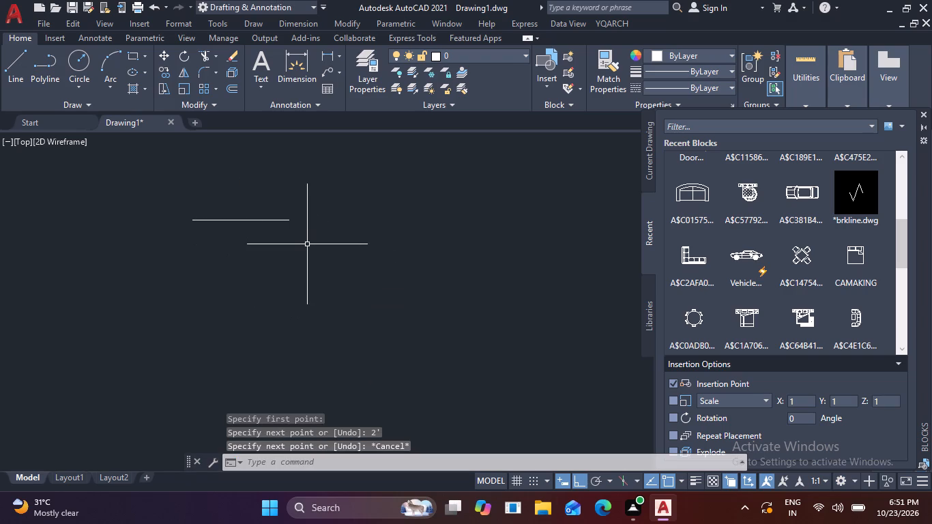
# Offset the 2' line downward by 3".
pyautogui.press('o')
pyautogui.press('Return')
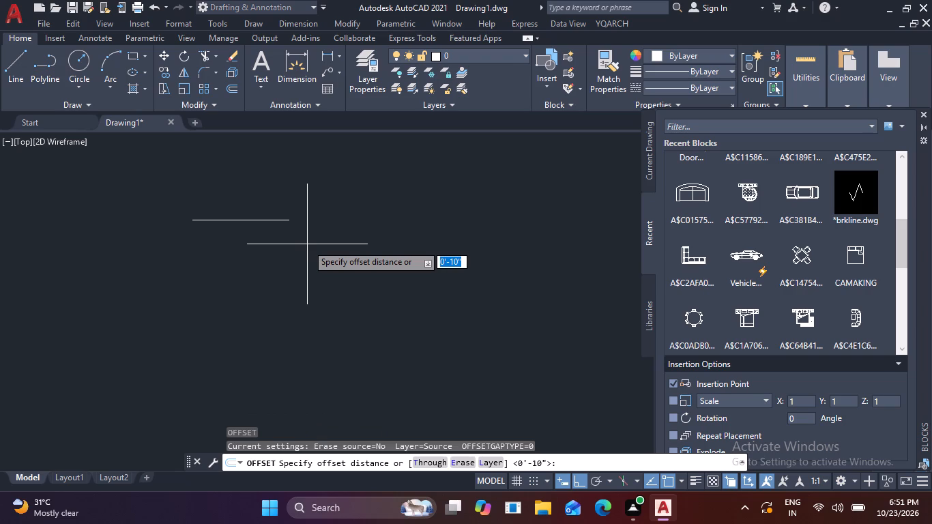
pyautogui.press('6')
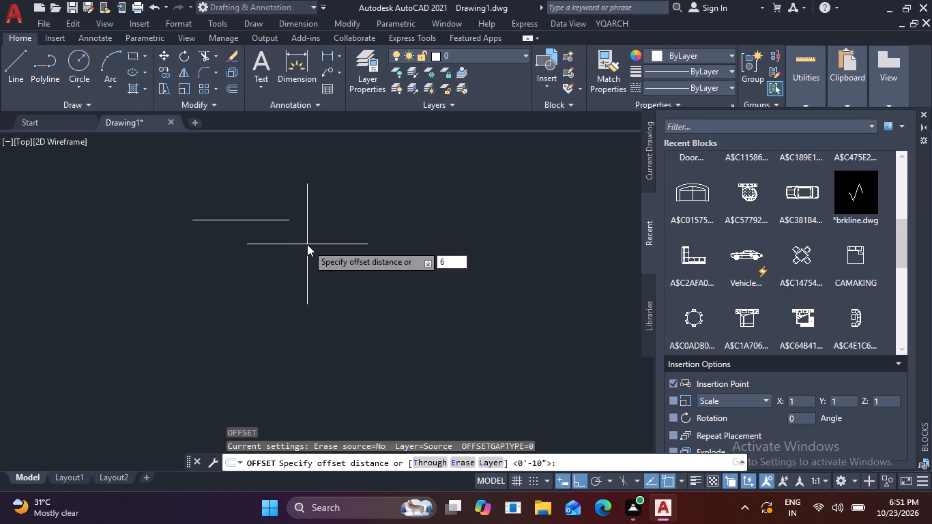
pyautogui.press('BackSpace')
pyautogui.press('3')
pyautogui.press('Return')
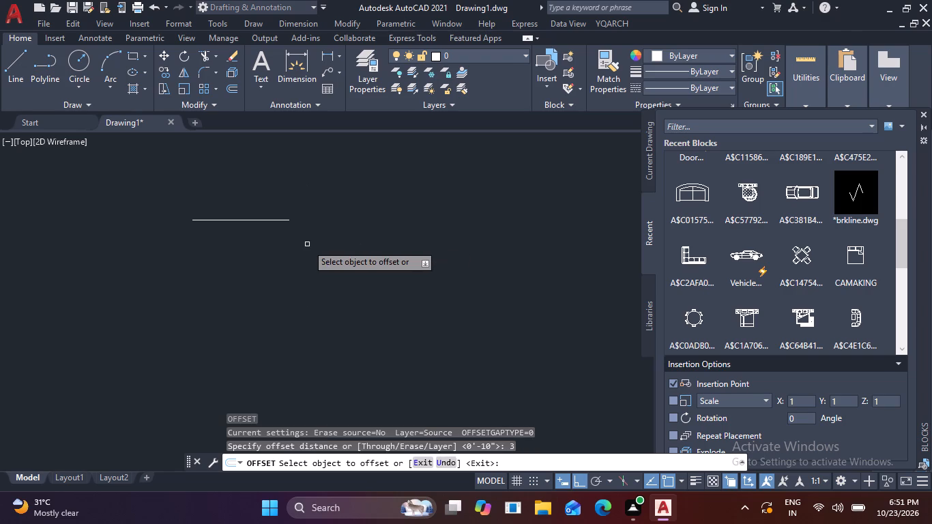
pyautogui.click(265, 219)
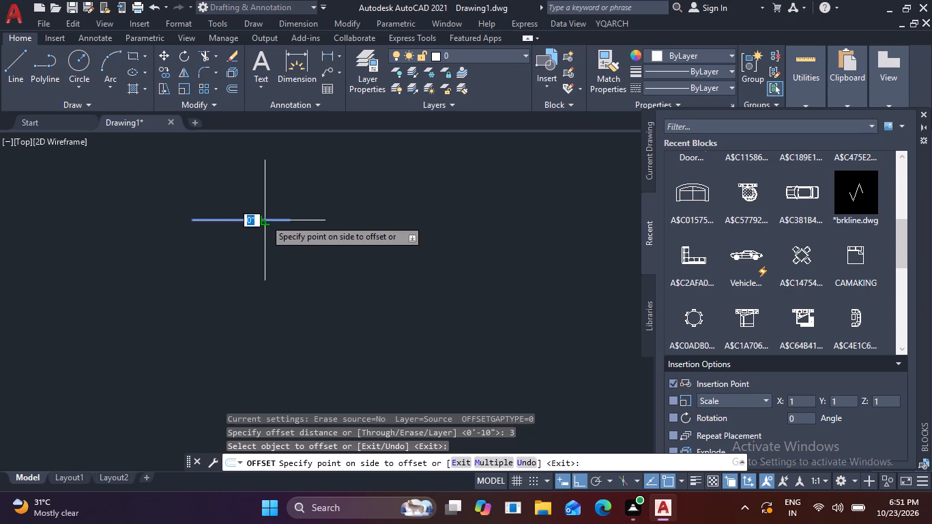
pyautogui.click(261, 249)
# Offset the lower of the two lines a further 1' downward.
pyautogui.click(258, 231)
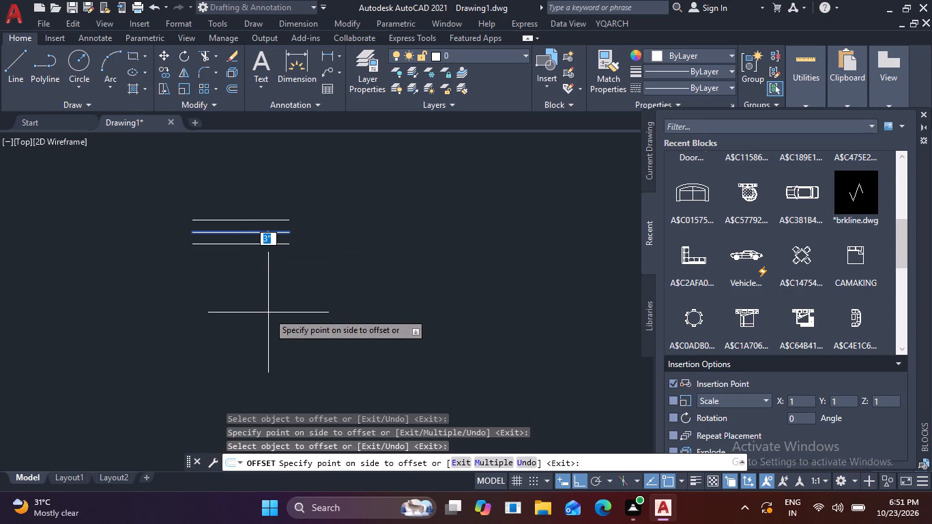
pyautogui.write("1'")
pyautogui.press('Return')
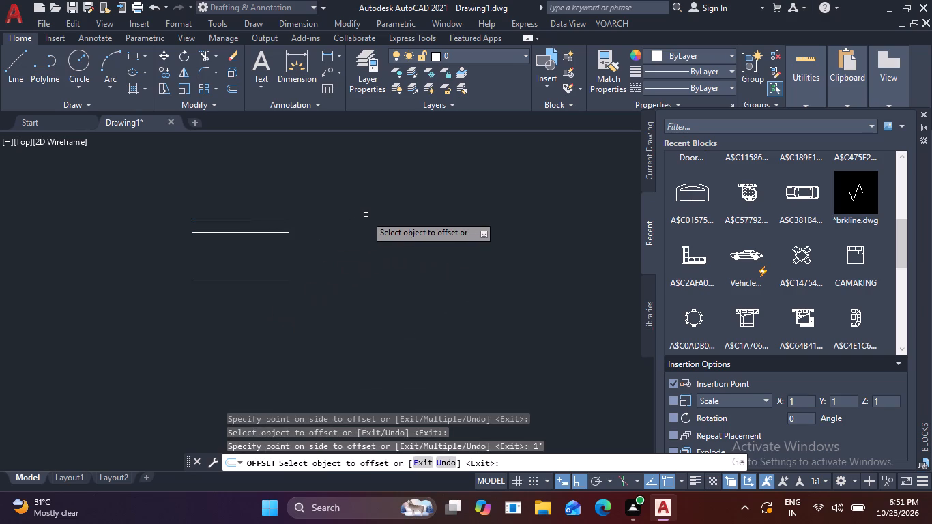
pyautogui.press('Escape')
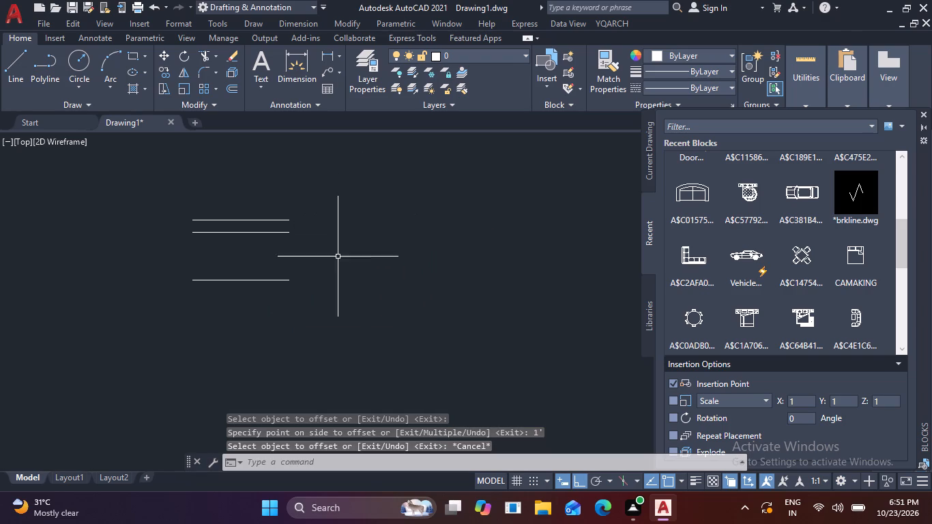
# Shorten the lowest line with Lengthen, using a delta of -2, twice at each end.
pyautogui.write('LEN')
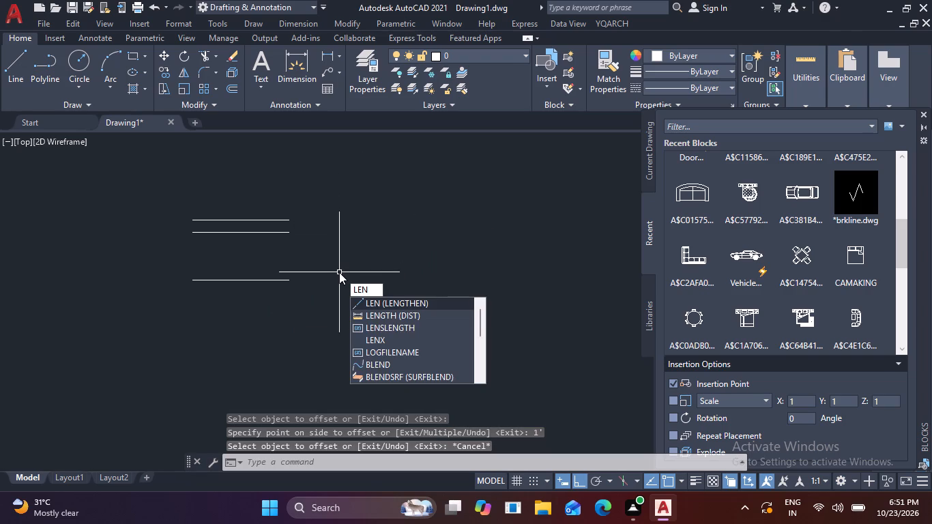
pyautogui.press('space')
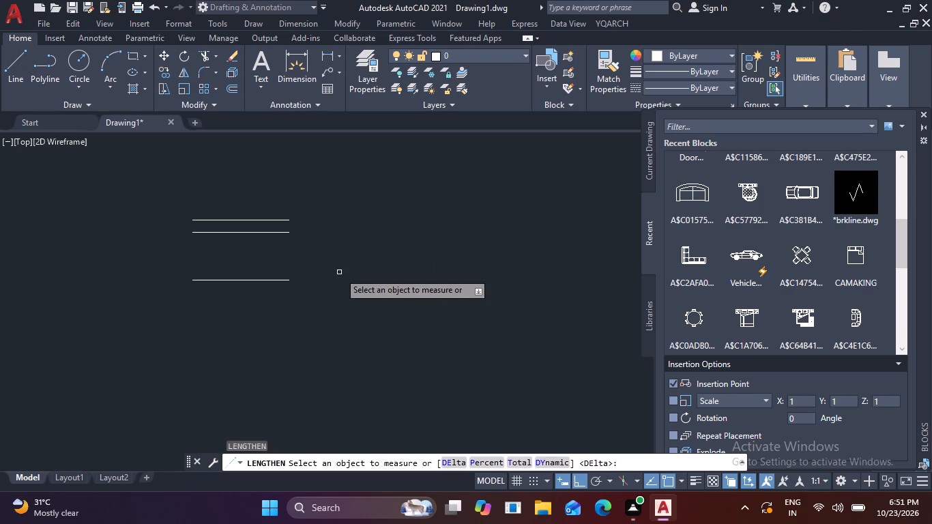
pyautogui.click(458, 465)
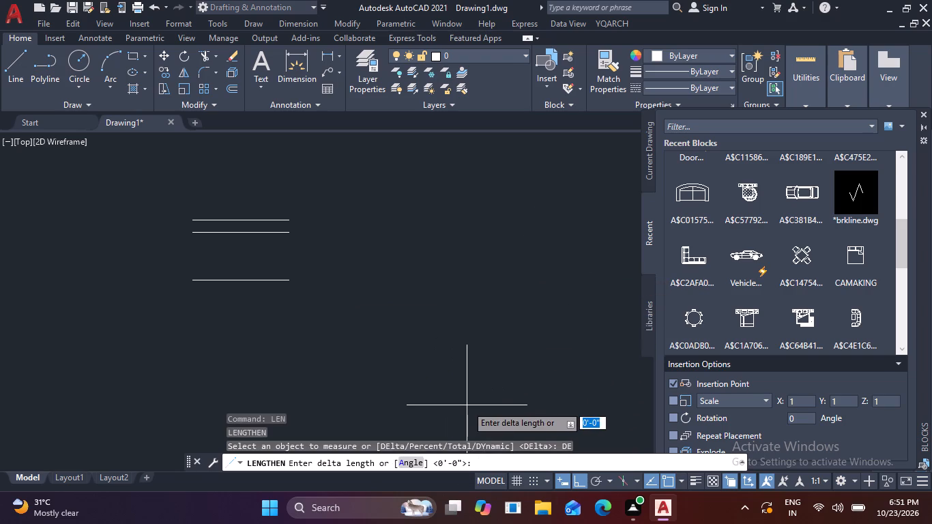
pyautogui.press('-')
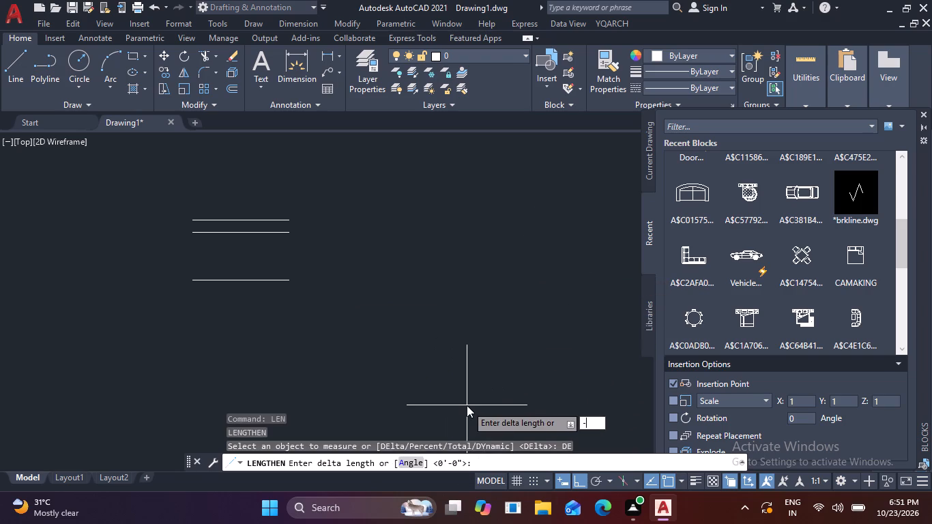
pyautogui.press('2')
pyautogui.press('Return')
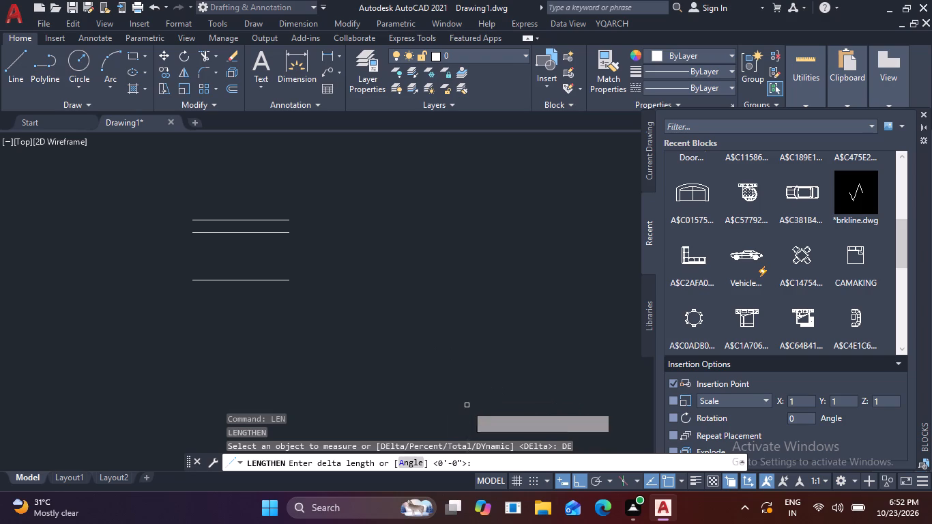
pyautogui.click(282, 282)
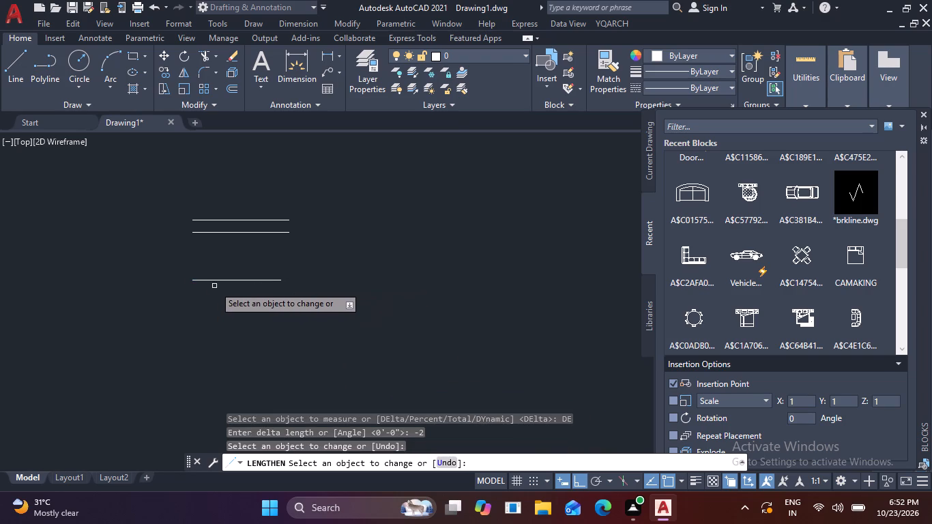
pyautogui.click(210, 280)
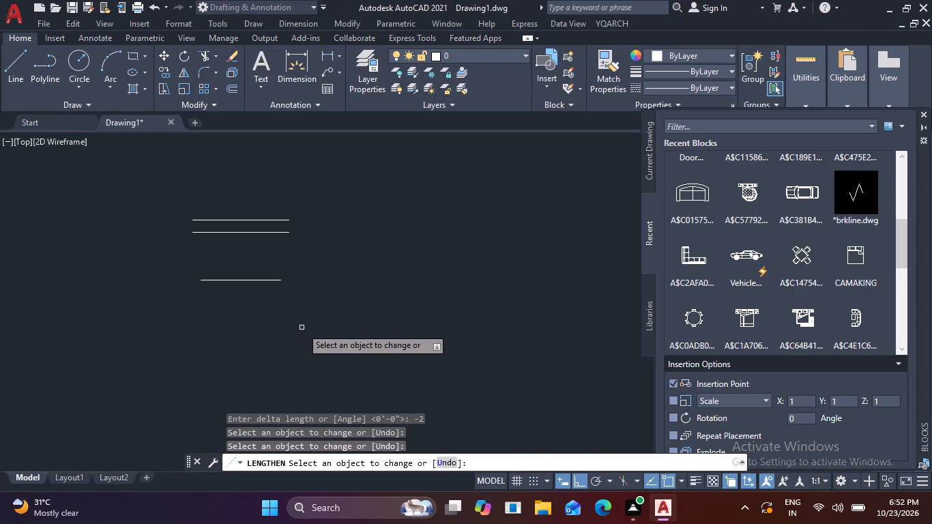
pyautogui.click(215, 280)
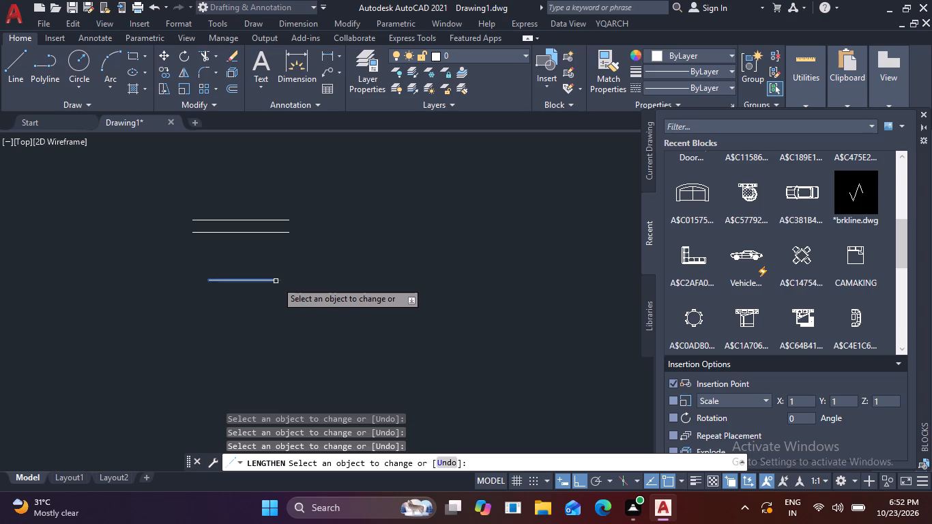
pyautogui.click(276, 280)
pyautogui.press('Escape')
pyautogui.press('Escape')
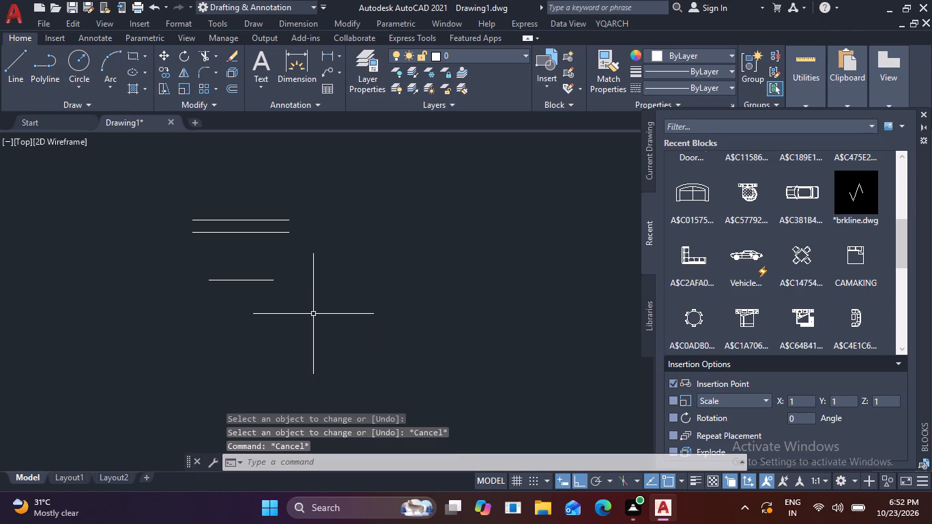
# Draw the right side of the outline, vertical between the upper two lines and slanting inward to the lowest line's right end.
pyautogui.press('l')
pyautogui.press('space')
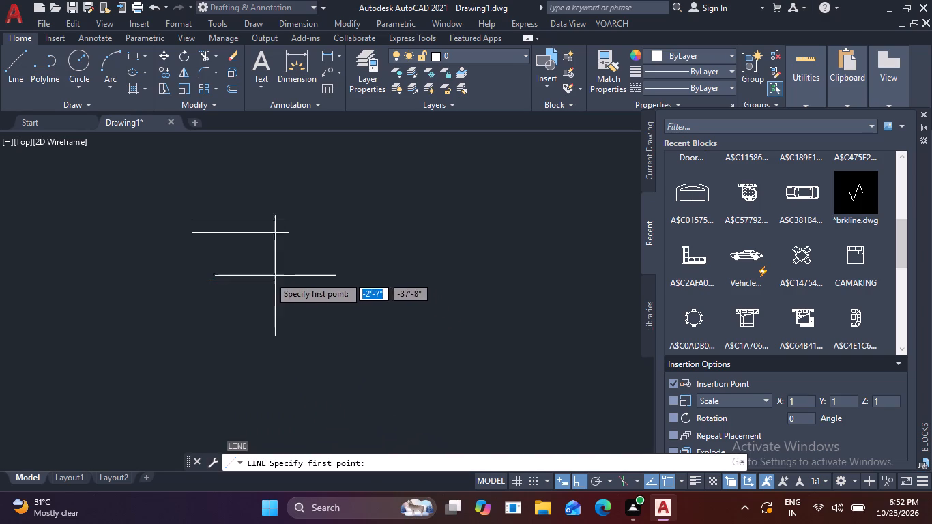
pyautogui.scroll(1, 261, 246)
pyautogui.click(302, 207)
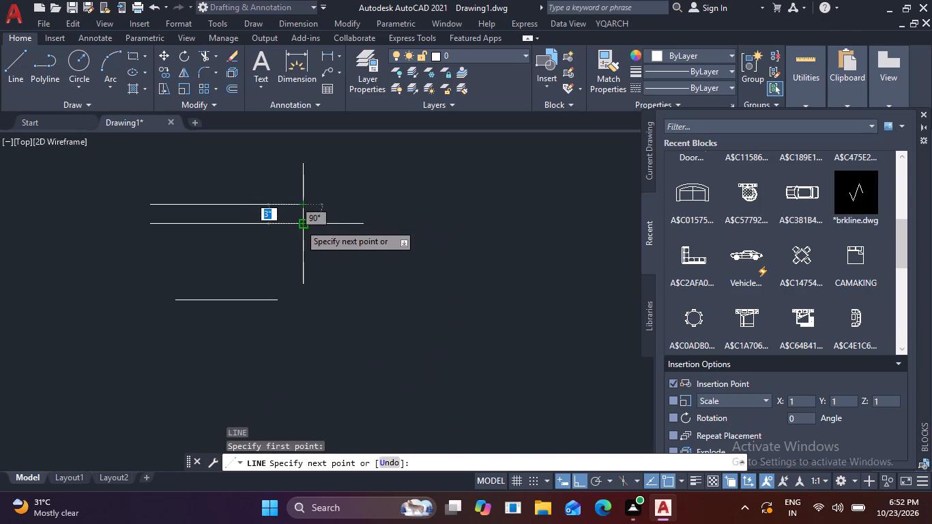
pyautogui.click(300, 225)
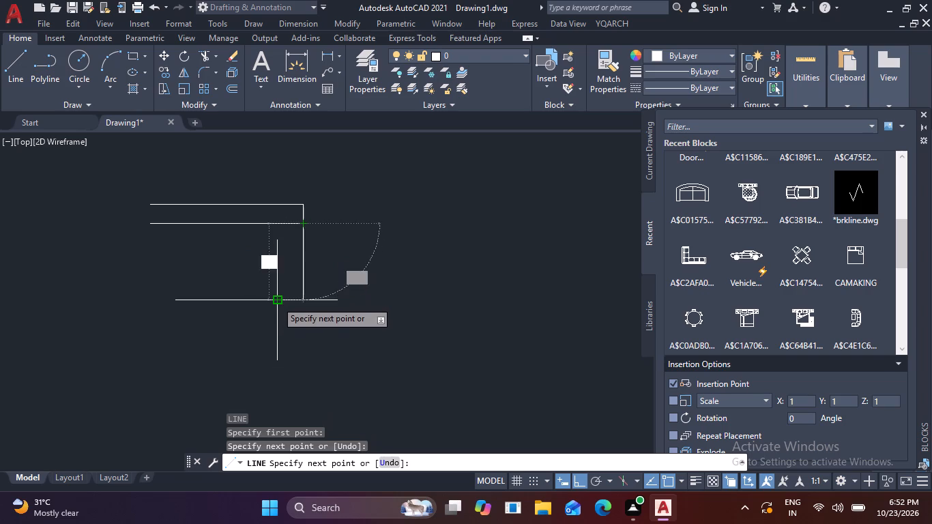
pyautogui.click(276, 300)
pyautogui.press('space')
pyautogui.press('space')
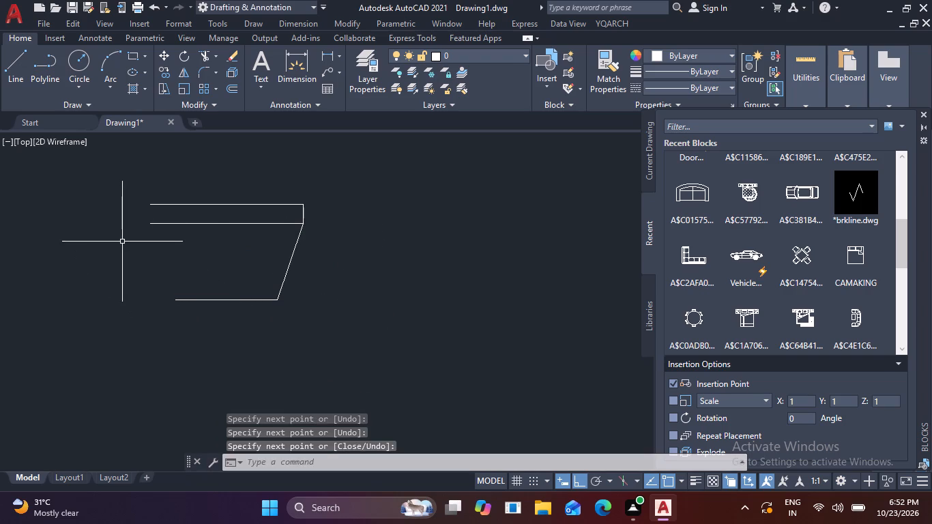
# Draw the left side of the outline, vertical between the upper two lines and slanting inward to the lowest line's left end.
pyautogui.click(147, 204)
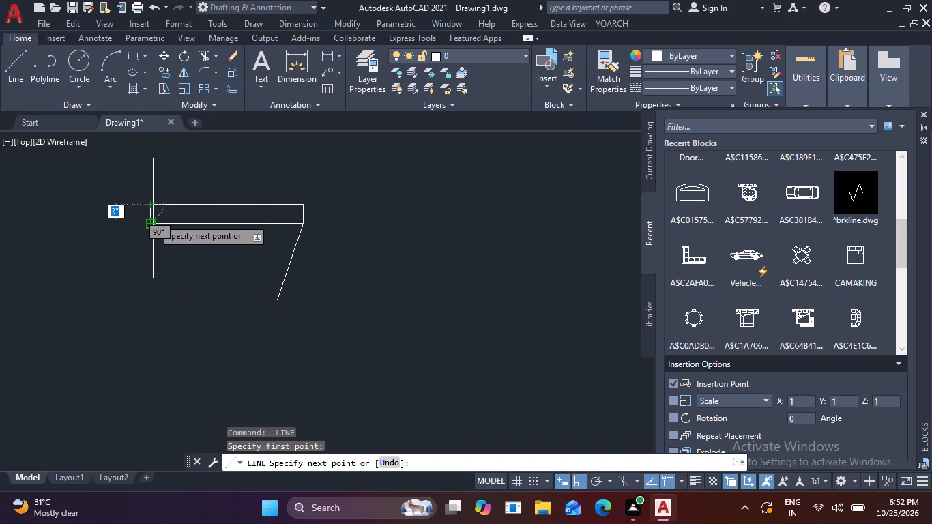
pyautogui.click(152, 222)
pyautogui.click(175, 306)
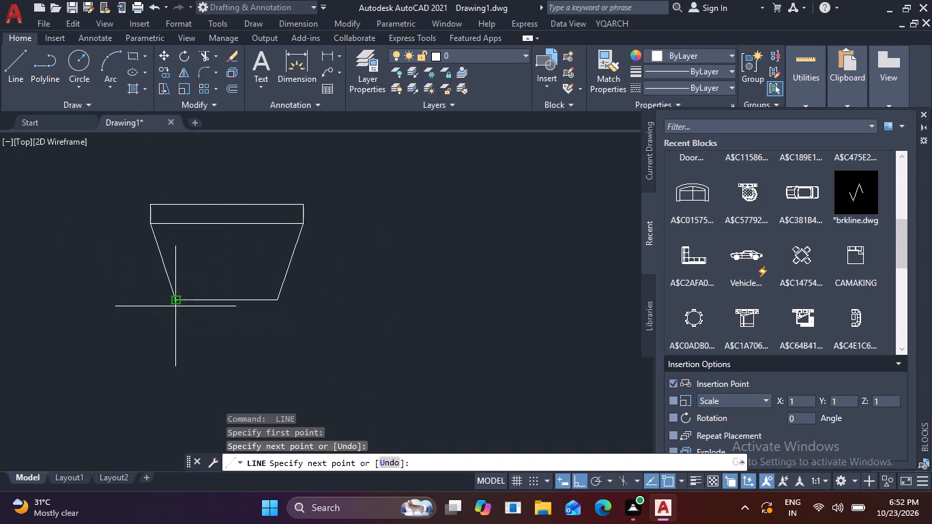
pyautogui.press('Escape')
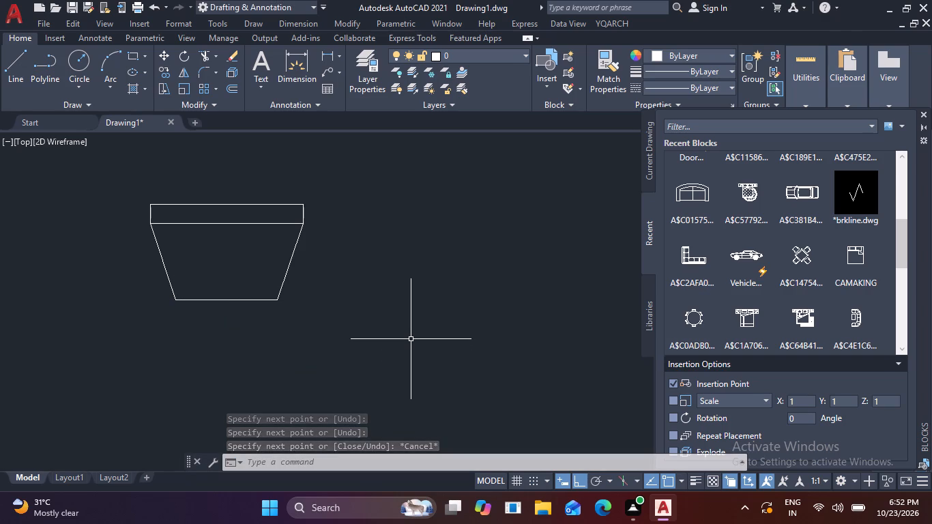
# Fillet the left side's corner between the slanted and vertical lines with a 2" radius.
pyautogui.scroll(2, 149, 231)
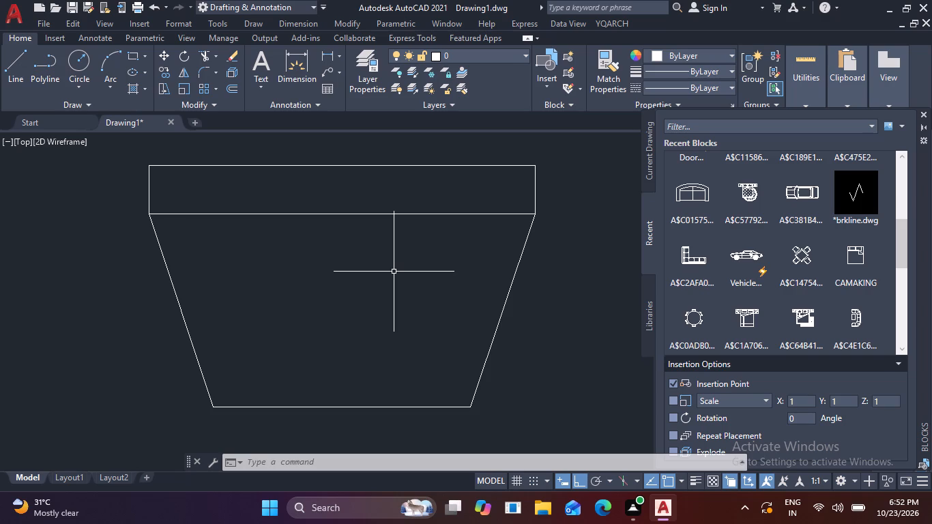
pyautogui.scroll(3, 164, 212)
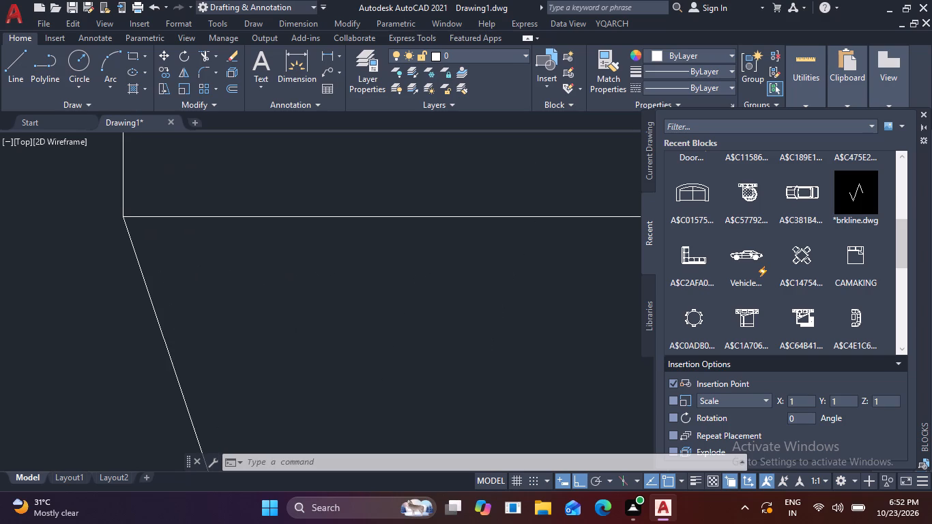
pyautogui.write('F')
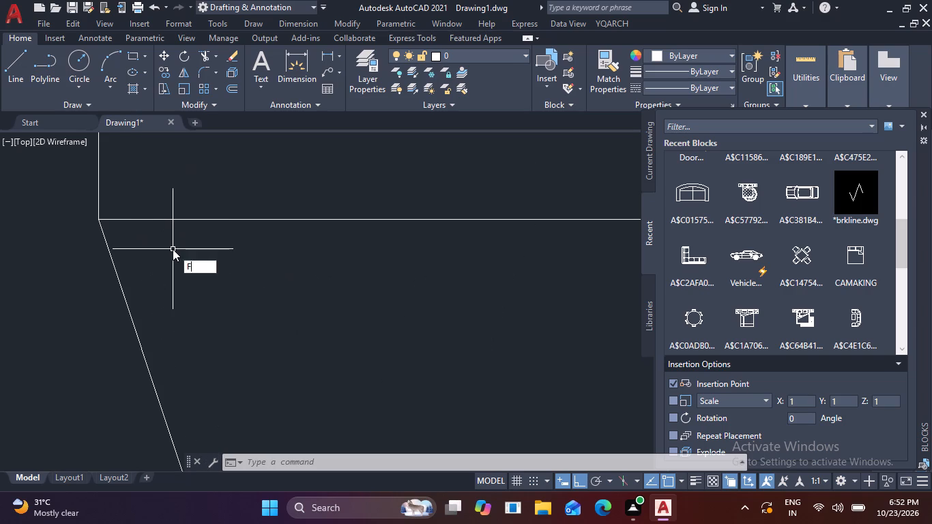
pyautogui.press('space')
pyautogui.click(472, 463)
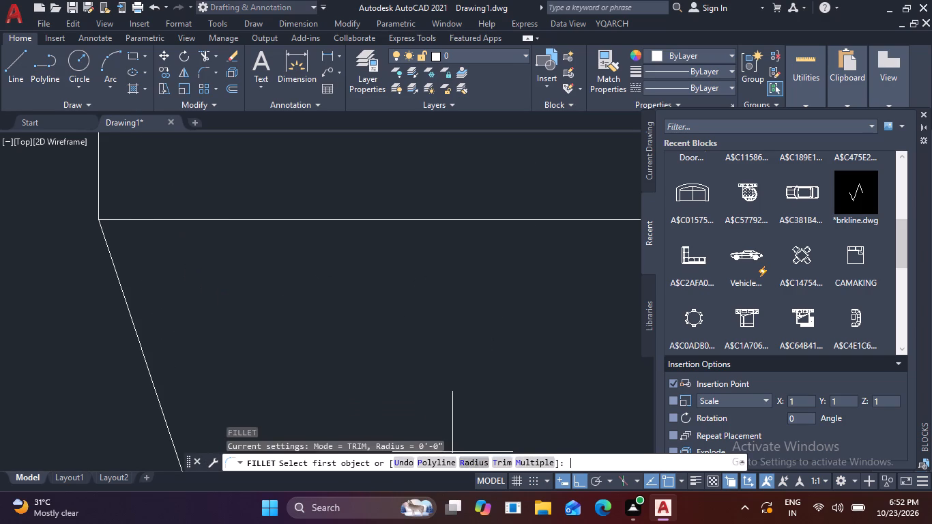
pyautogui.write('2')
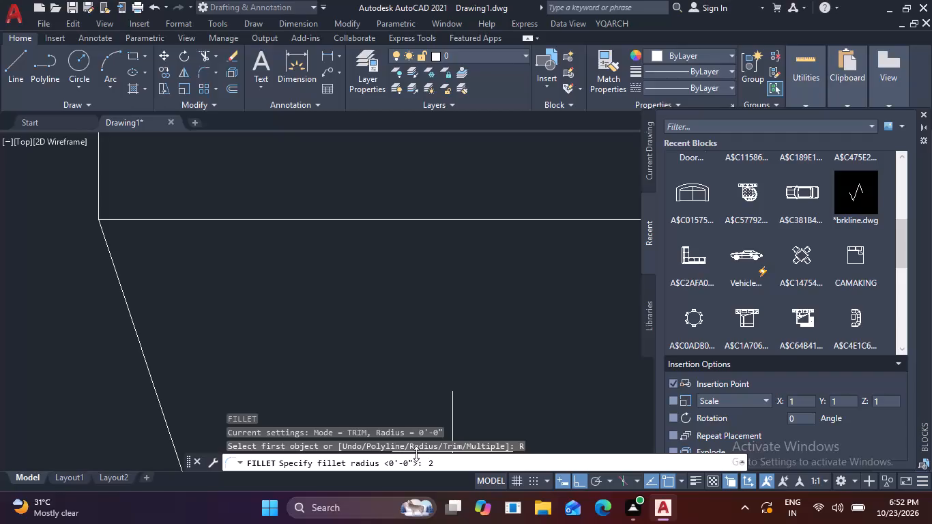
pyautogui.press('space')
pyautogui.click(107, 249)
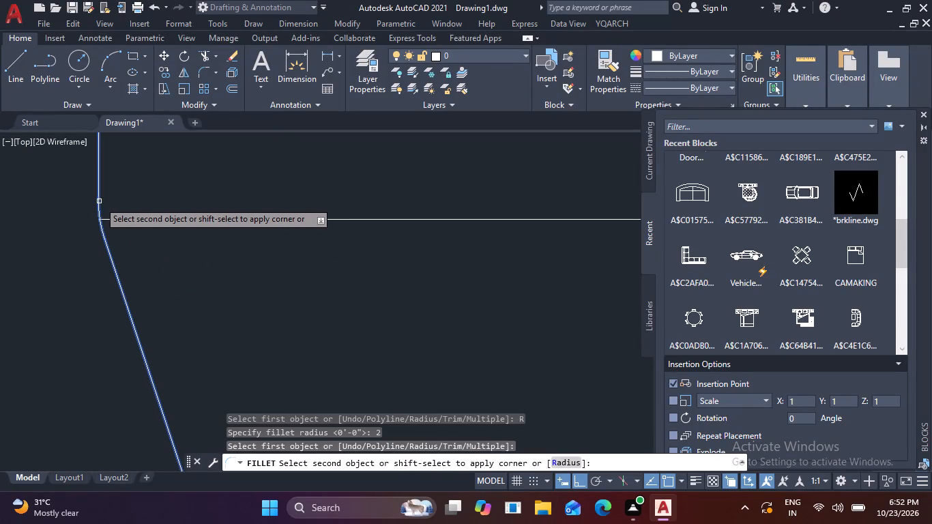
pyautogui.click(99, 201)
# Fillet the left side's vertical and slanted lines again with a 7" radius.
pyautogui.scroll(-2, 239, 208)
pyautogui.moveTo(312, 253); pyautogui.dragTo(295, 258, button='middle')
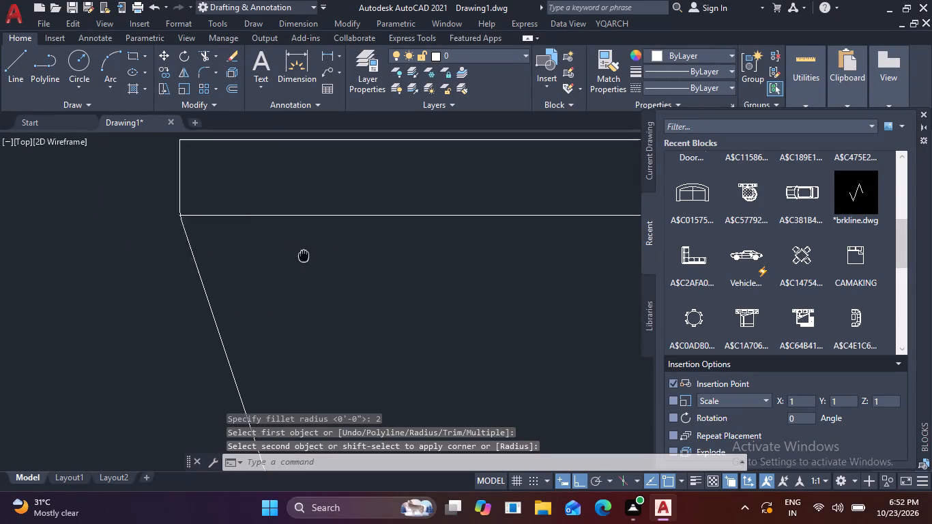
pyautogui.moveTo(295, 258); pyautogui.dragTo(64, 265, button='middle')
pyautogui.scroll(-1, 64, 266)
pyautogui.moveTo(125, 282); pyautogui.dragTo(241, 287, button='middle')
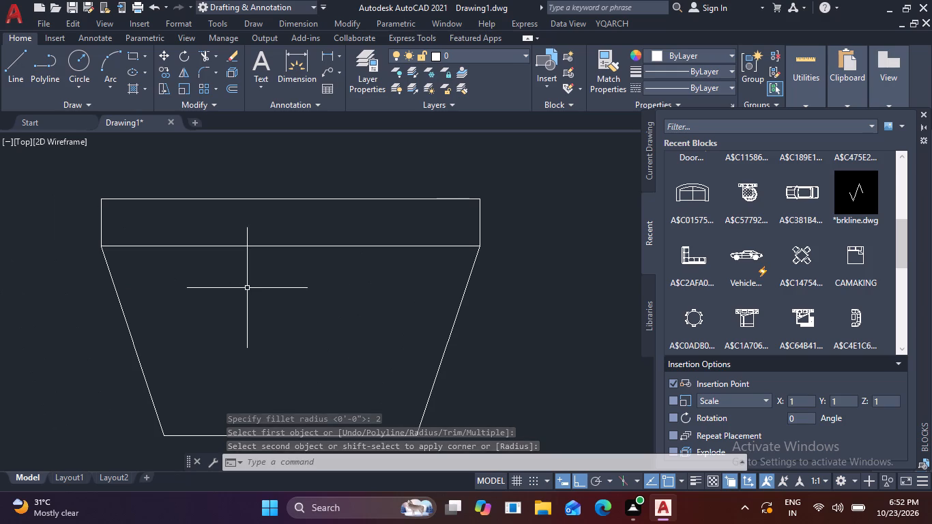
pyautogui.scroll(2, 97, 265)
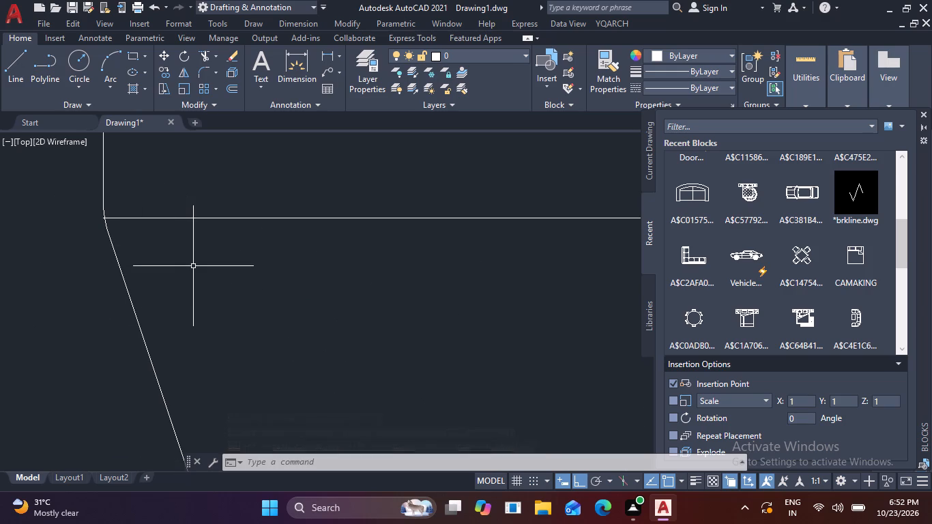
pyautogui.press('space')
pyautogui.click(467, 461)
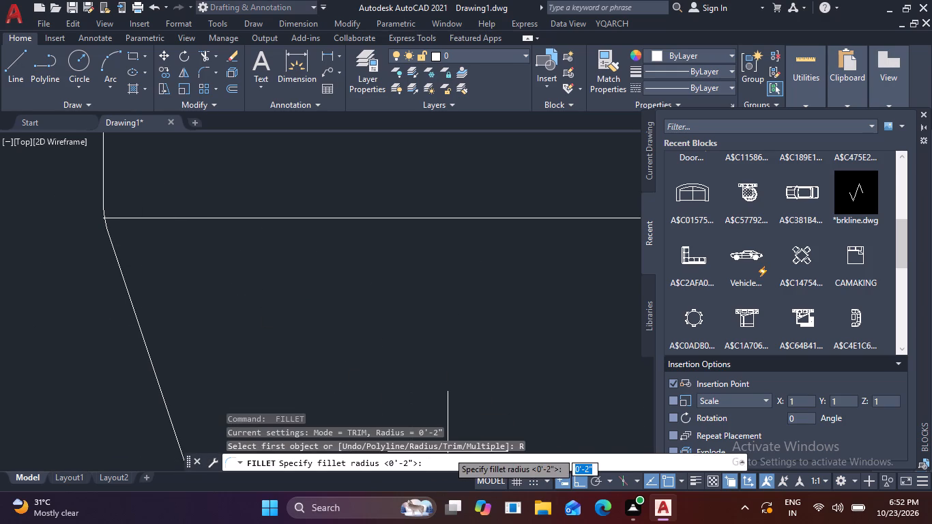
pyautogui.press('7')
pyautogui.press('space')
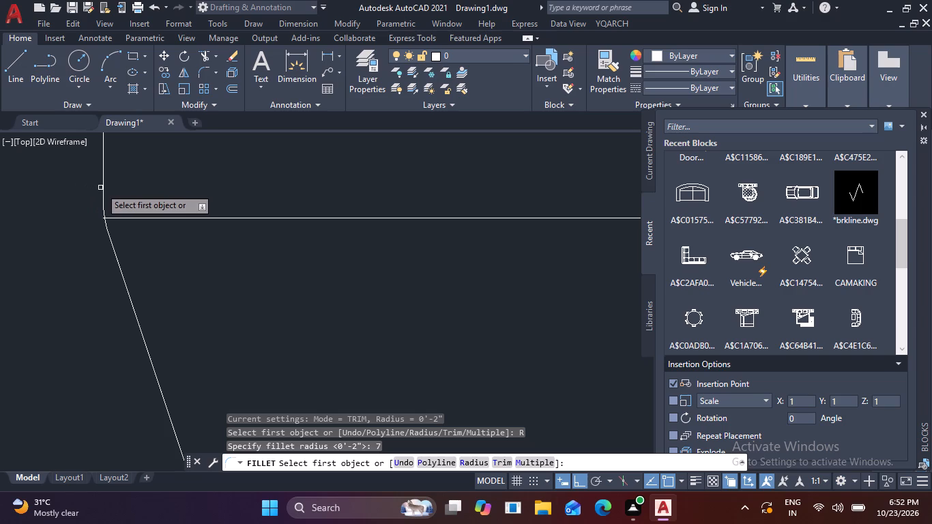
pyautogui.click(104, 175)
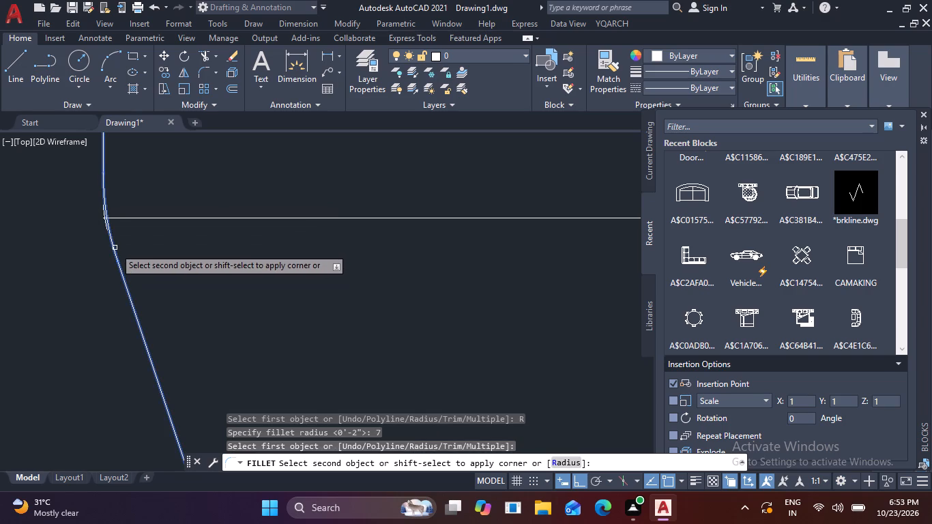
pyautogui.click(115, 248)
# Fillet the right side's vertical and slanted lines with the same 7" radius.
pyautogui.scroll(-2, 194, 255)
pyautogui.moveTo(278, 280); pyautogui.dragTo(166, 265, button='middle')
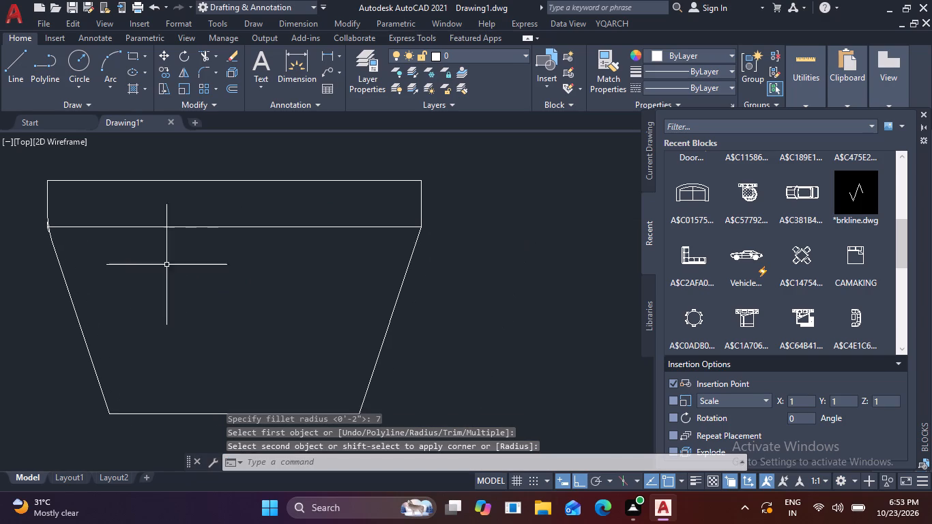
pyautogui.press('space')
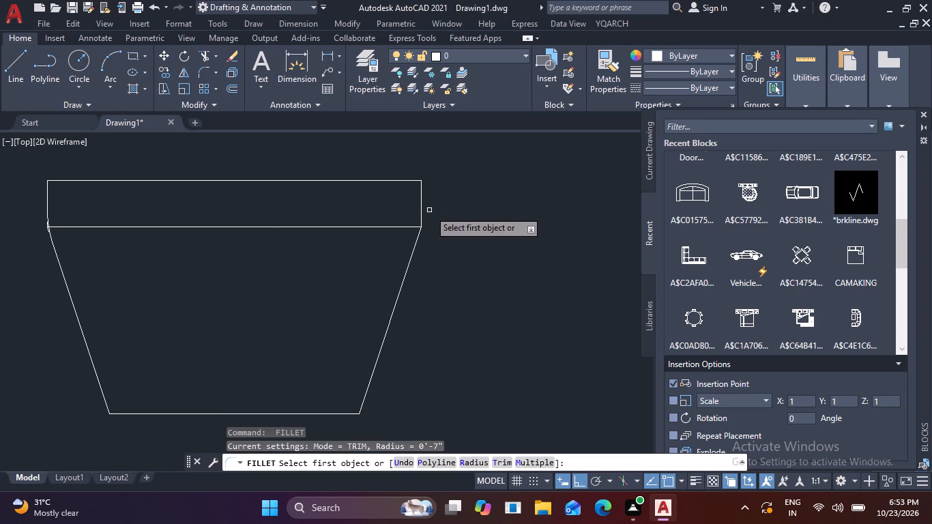
pyautogui.click(422, 209)
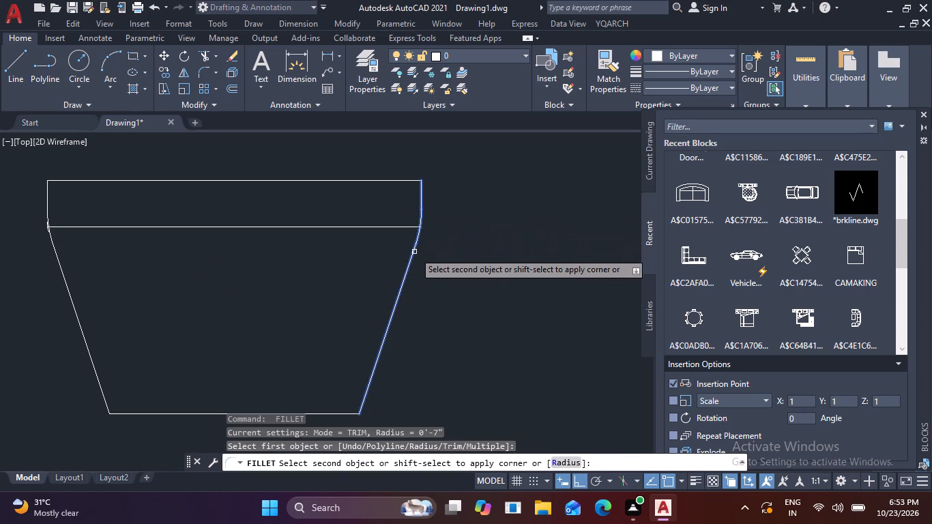
pyautogui.click(414, 252)
pyautogui.press('Escape')
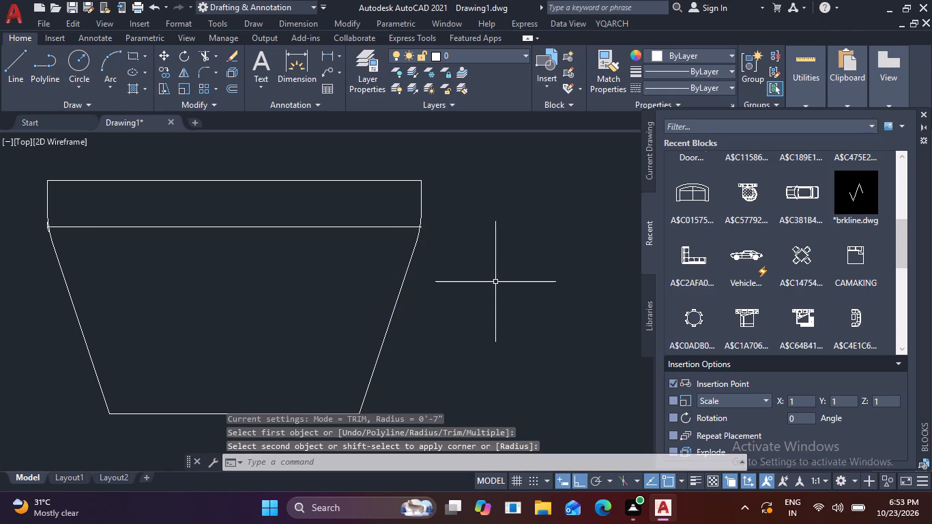
# Trim away the leftover small arc and the middle line's overhang outside the left curve.
pyautogui.press('t')
pyautogui.press('r')
pyautogui.press('space')
pyautogui.scroll(4, 28, 235)
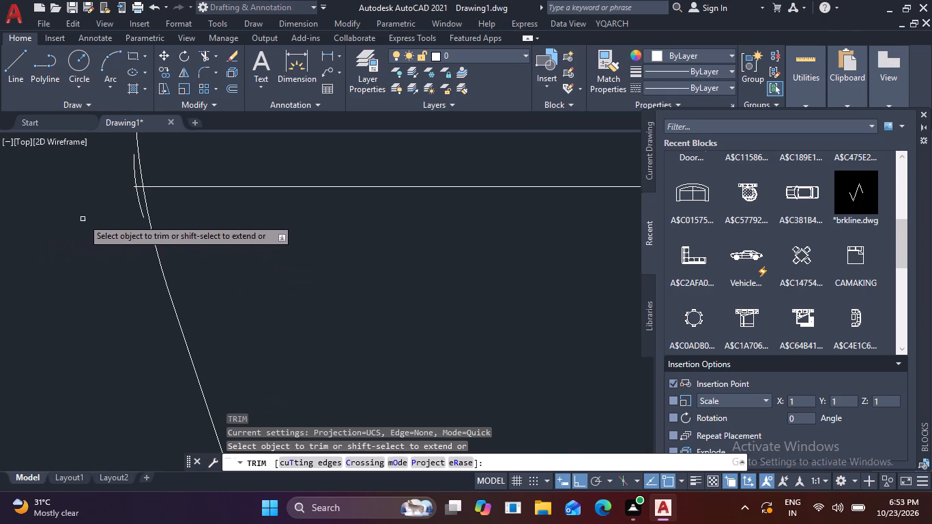
pyautogui.scroll(1, 94, 222)
pyautogui.moveTo(94, 226); pyautogui.dragTo(111, 312, button='middle')
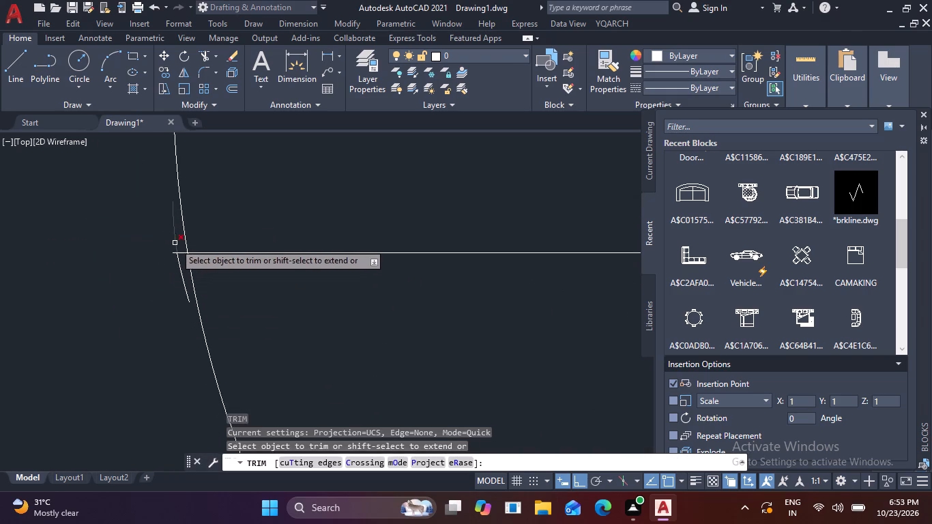
pyautogui.click(178, 244)
pyautogui.click(174, 254)
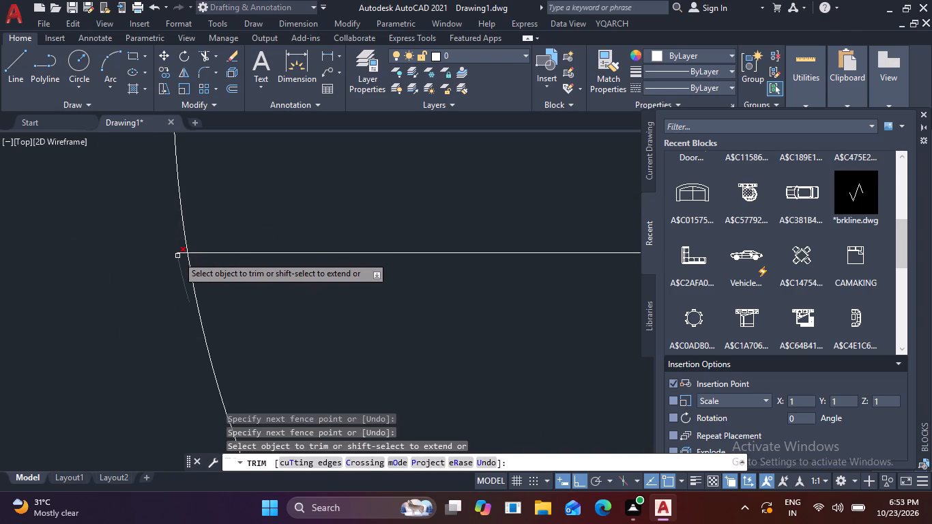
pyautogui.click(177, 256)
pyautogui.click(177, 254)
# Trim the middle horizontal line's overhang beyond the right curve.
pyautogui.scroll(-4, 169, 265)
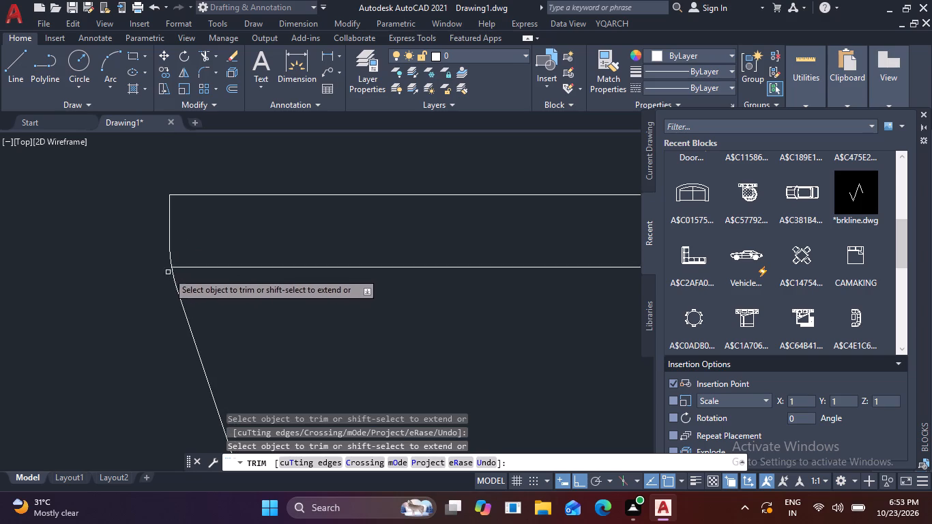
pyautogui.scroll(-1, 276, 287)
pyautogui.moveTo(285, 298); pyautogui.dragTo(144, 270, button='middle')
pyautogui.scroll(3, 448, 255)
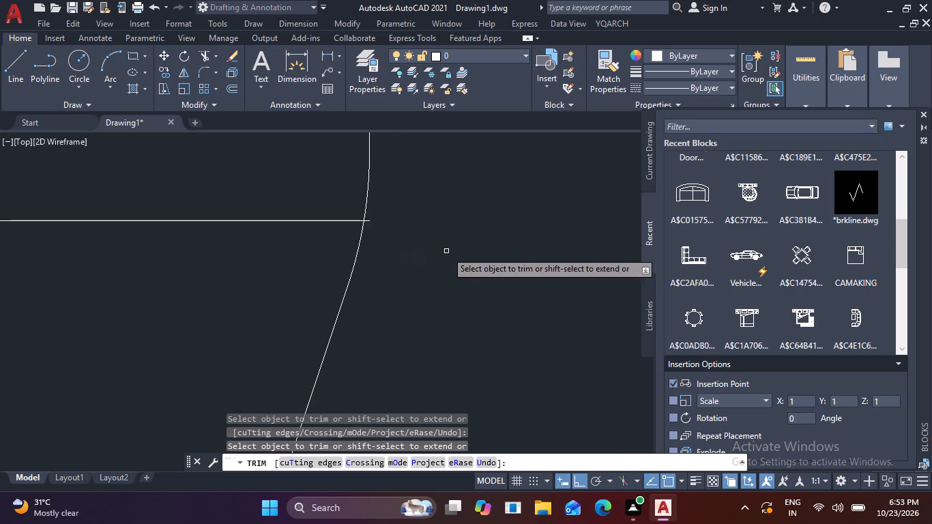
pyautogui.scroll(3, 368, 218)
pyautogui.click(357, 232)
pyautogui.scroll(-3, 373, 236)
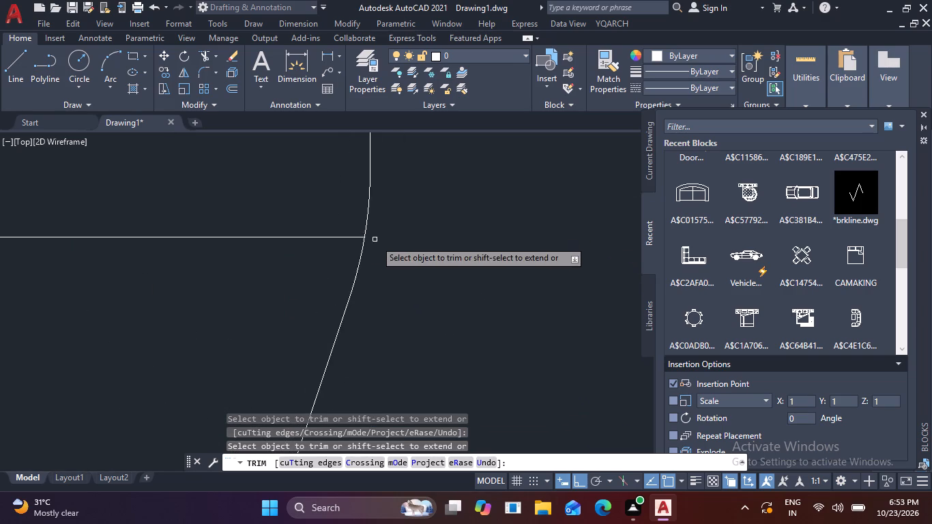
pyautogui.scroll(-4, 376, 241)
pyautogui.press('Escape')
pyautogui.press('Escape')
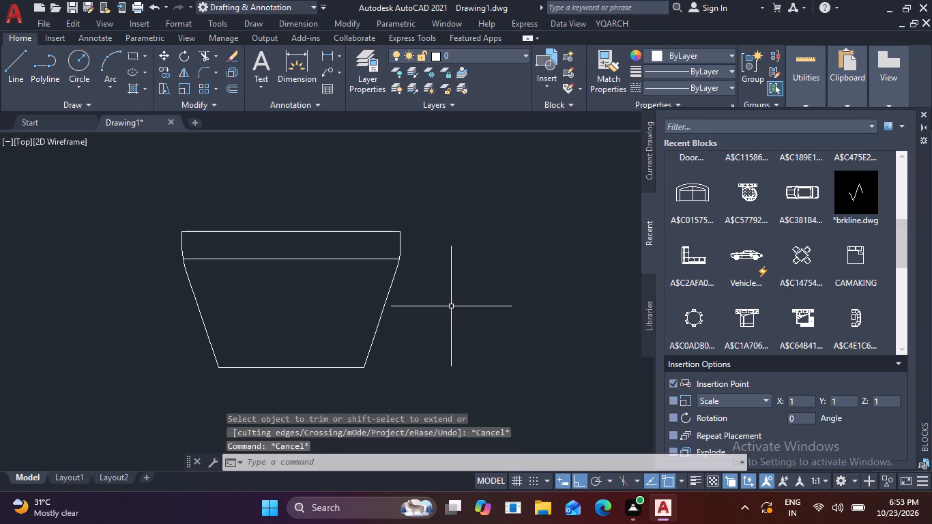
# Fillet the bottom right corner between the slanted side and the lowest line with the 7" radius.
pyautogui.write('F')
pyautogui.press('space')
pyautogui.scroll(3, 351, 394)
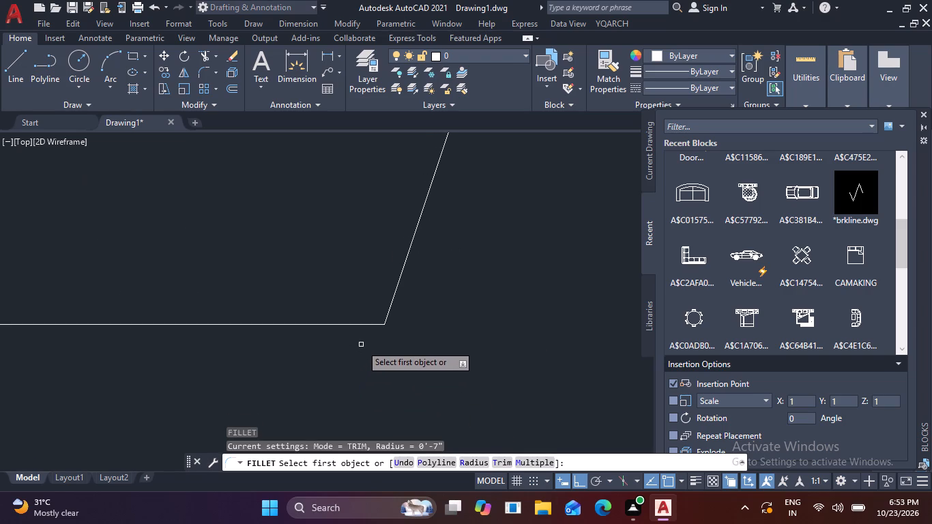
pyautogui.click(392, 312)
pyautogui.click(388, 310)
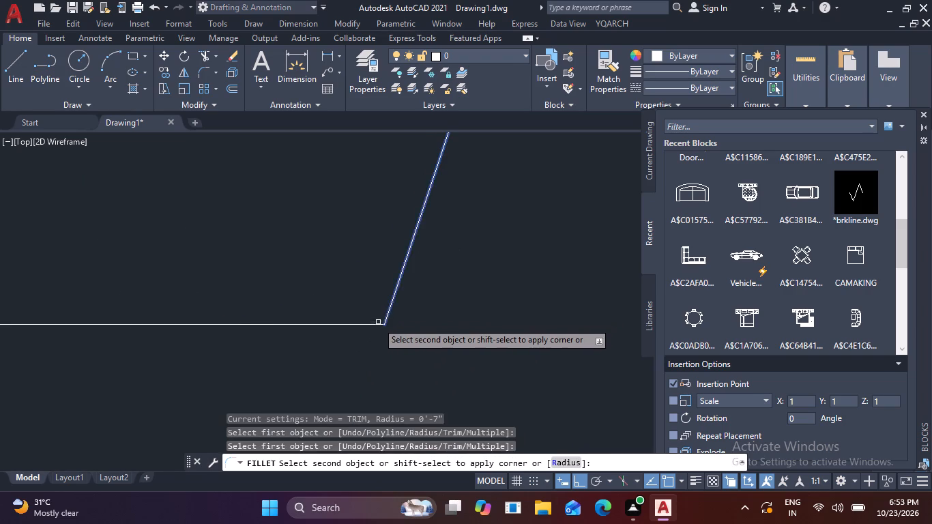
pyautogui.click(372, 325)
# Fillet the bottom left corner between the slanted side and the lowest line with the 7" radius.
pyautogui.scroll(-2, 364, 338)
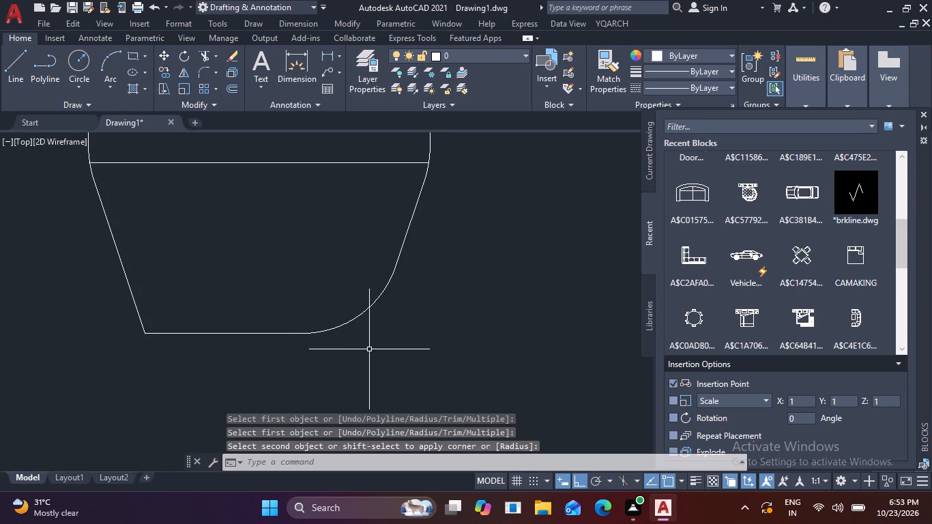
pyautogui.scroll(-1, 370, 355)
pyautogui.press('space')
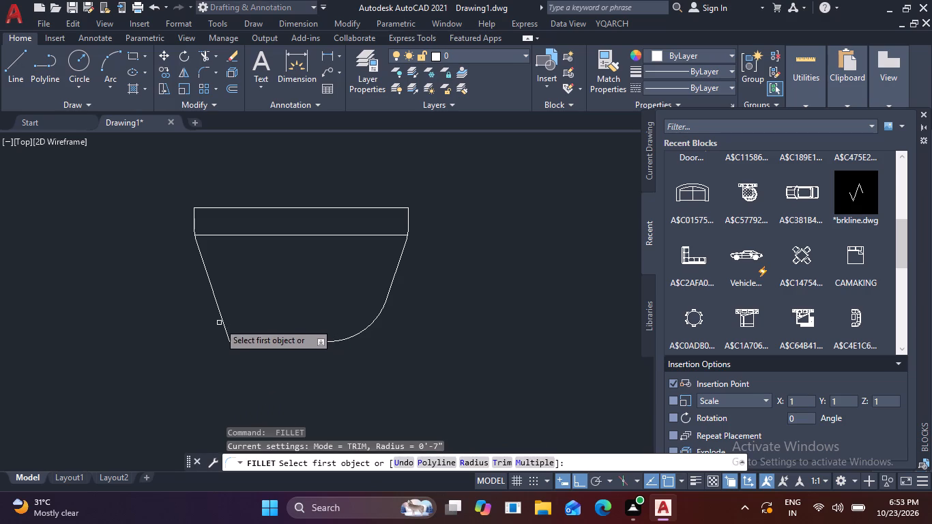
pyautogui.click(222, 323)
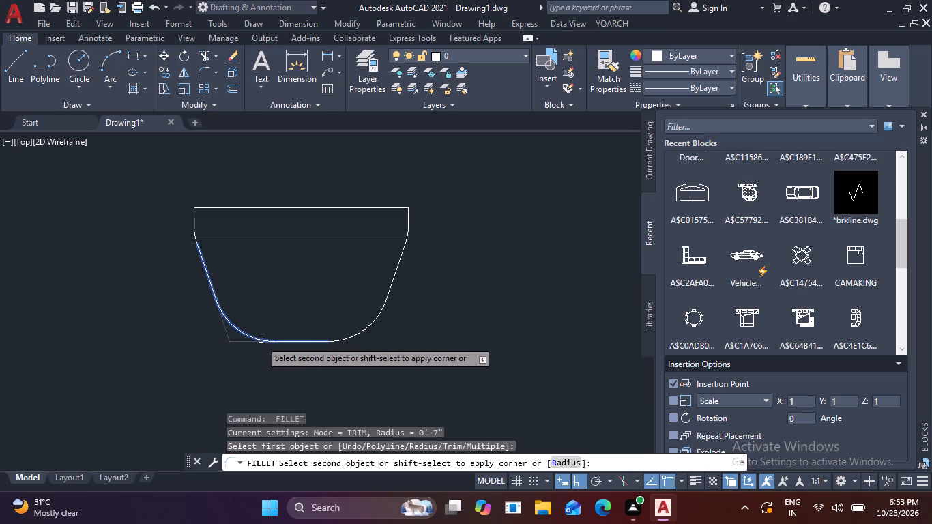
pyautogui.click(261, 340)
pyautogui.scroll(-2, 293, 373)
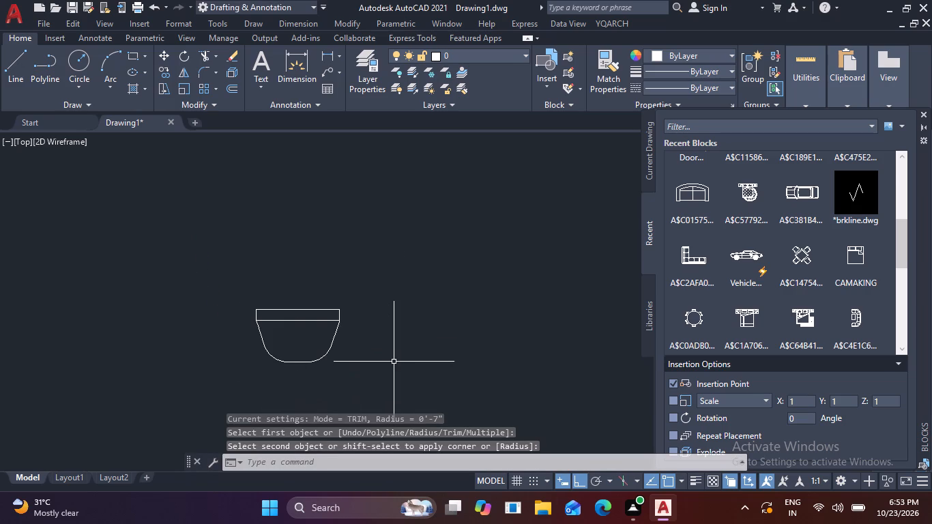
pyautogui.press('Escape')
pyautogui.press('Escape')
pyautogui.press('Escape')
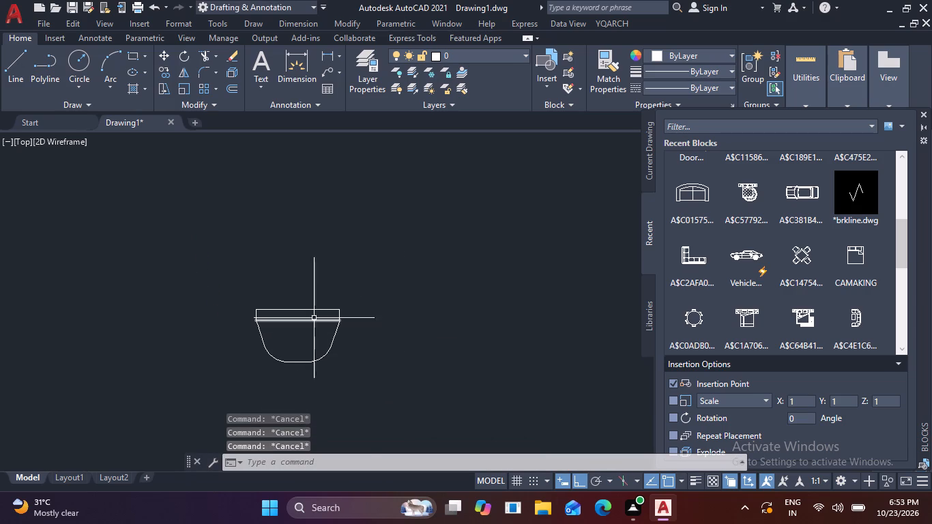
# Fillet the two top corners of the tapered pot's upper band with a 1" radius.
pyautogui.scroll(3, 284, 297)
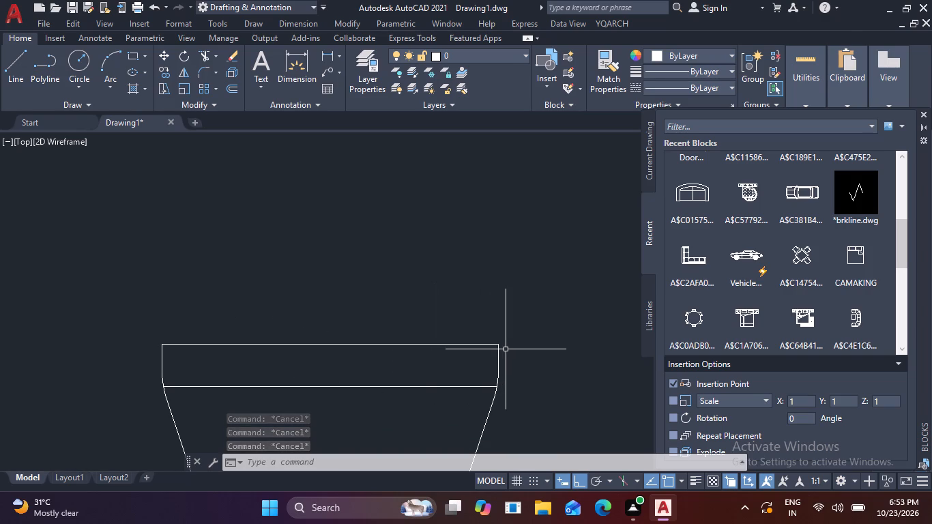
pyautogui.press('f')
pyautogui.press('space')
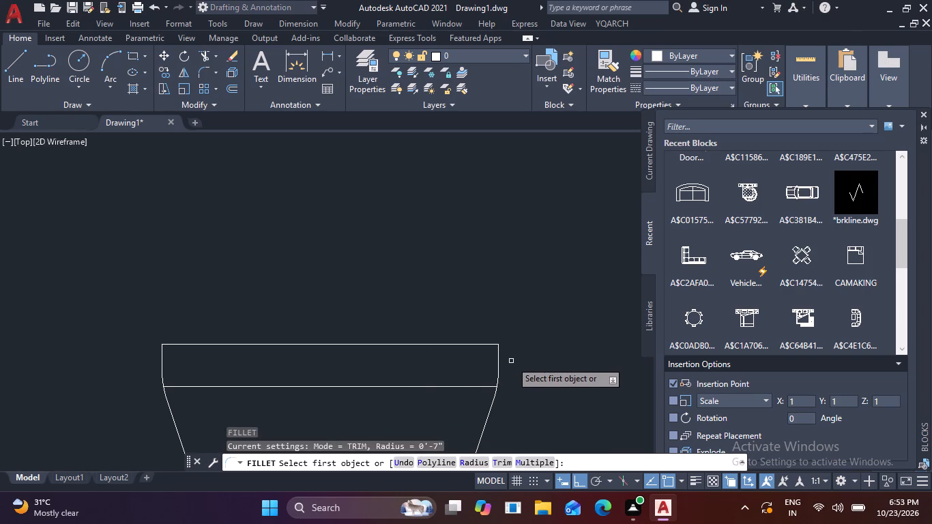
pyautogui.click(479, 462)
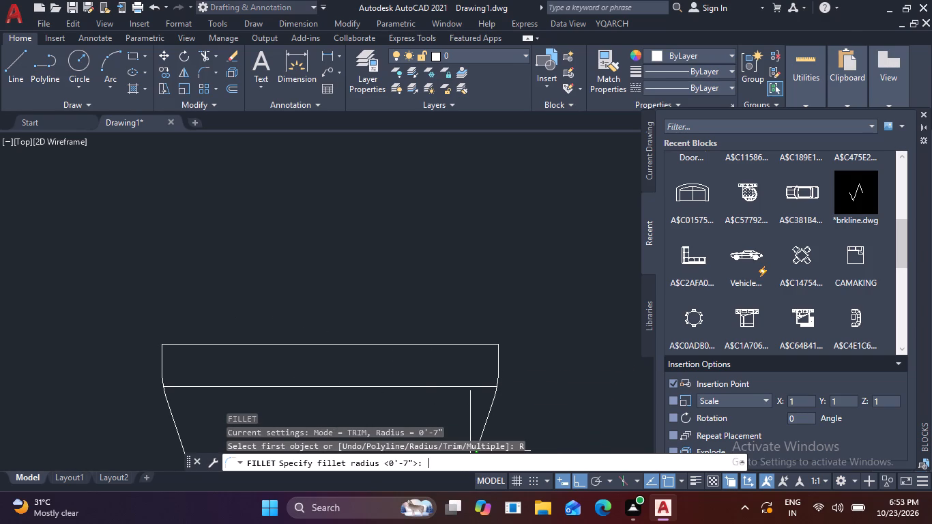
pyautogui.press('1')
pyautogui.press('space')
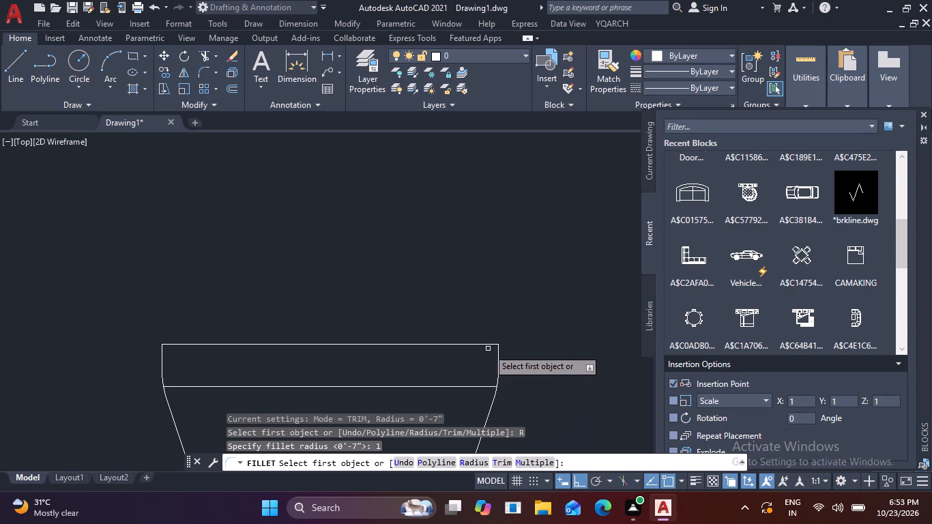
pyautogui.click(488, 345)
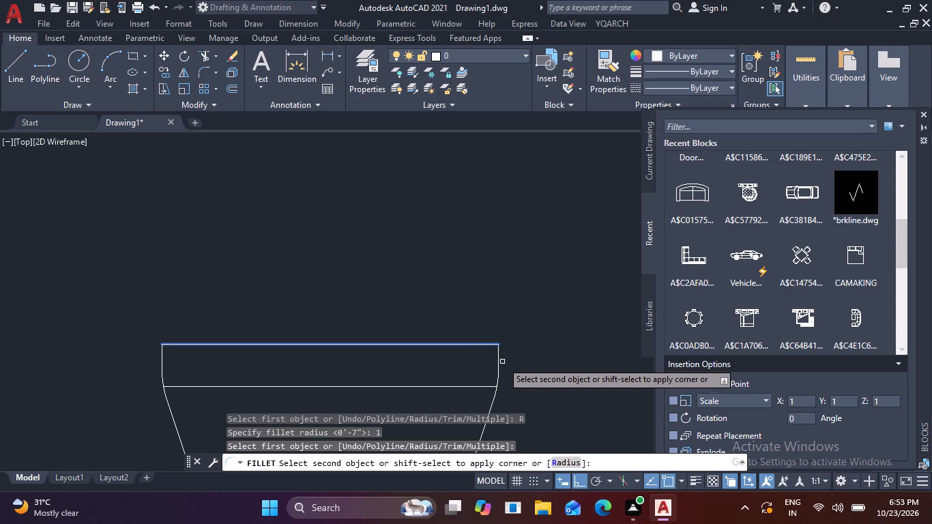
pyautogui.click(495, 398)
pyautogui.press('space')
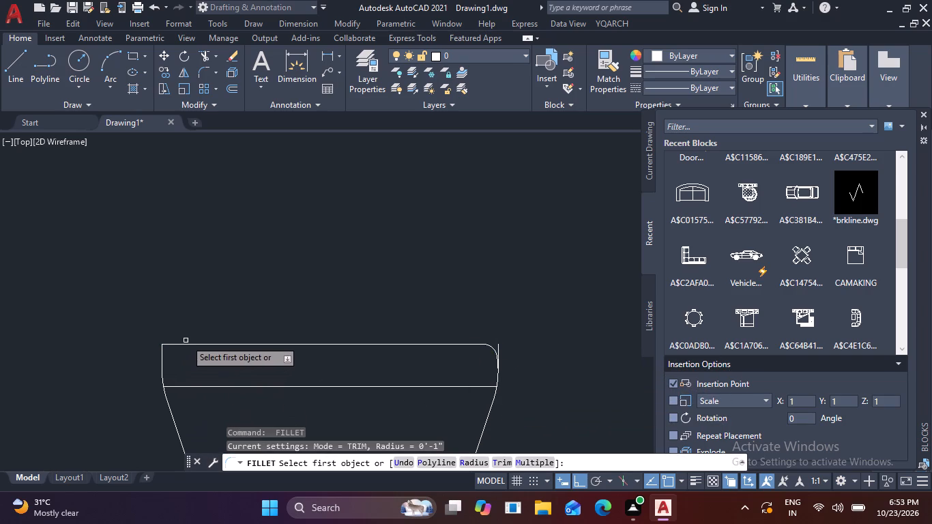
pyautogui.click(188, 344)
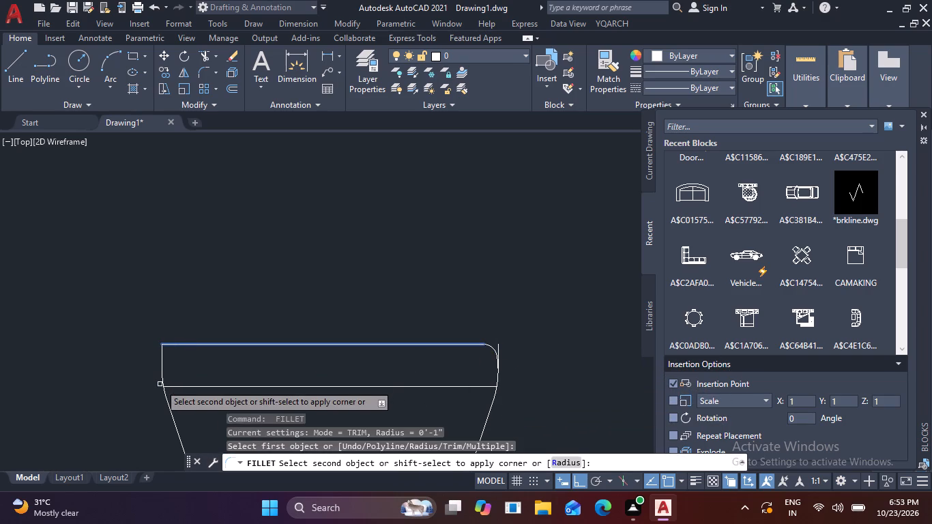
pyautogui.click(162, 382)
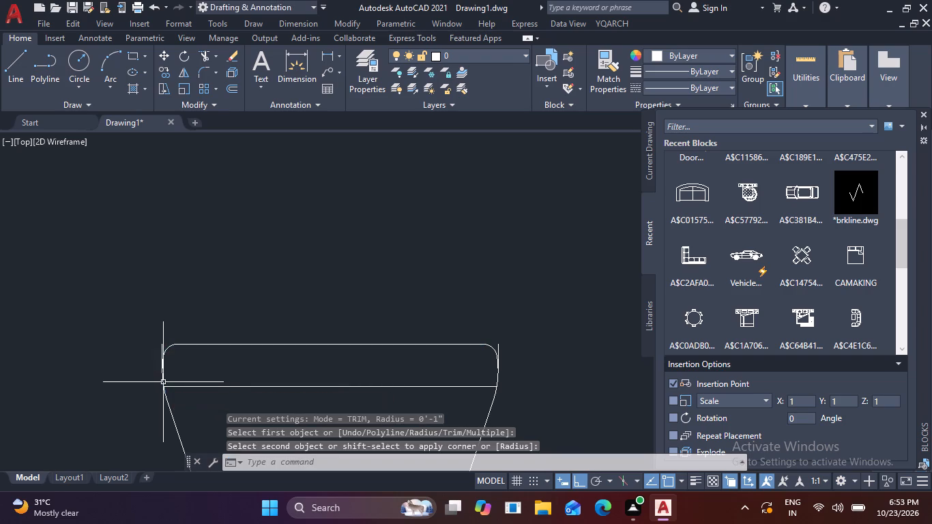
pyautogui.press('Escape')
# Trim away the vertical line stubs left outside the two rounded top corners.
pyautogui.press('t')
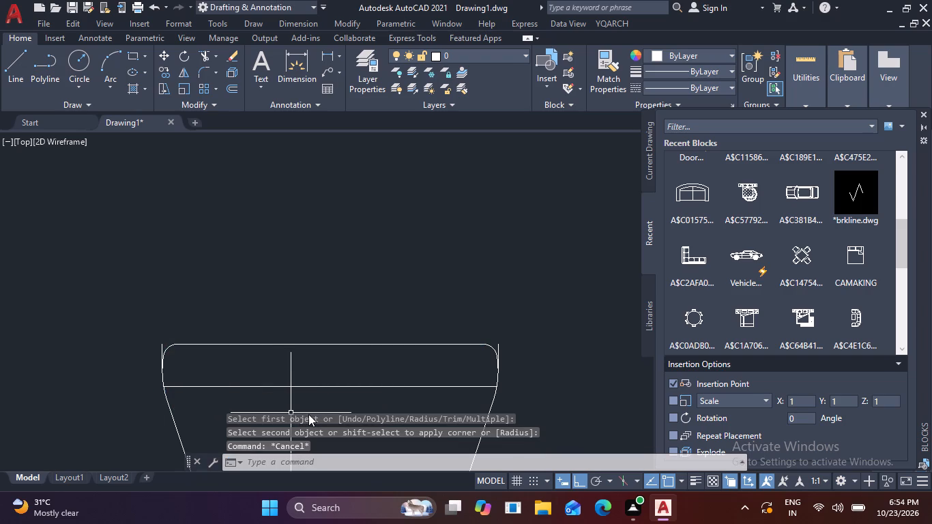
pyautogui.press('r')
pyautogui.press('space')
pyautogui.click(162, 348)
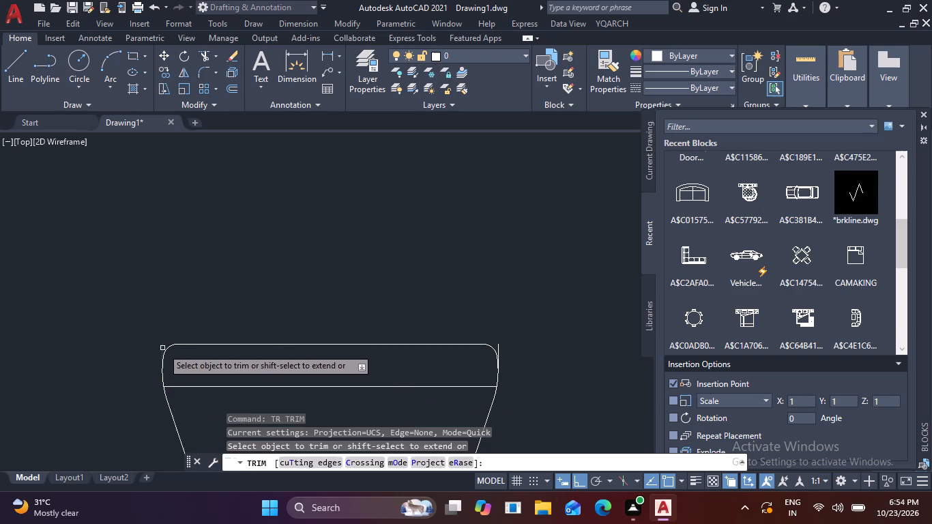
pyautogui.click(499, 347)
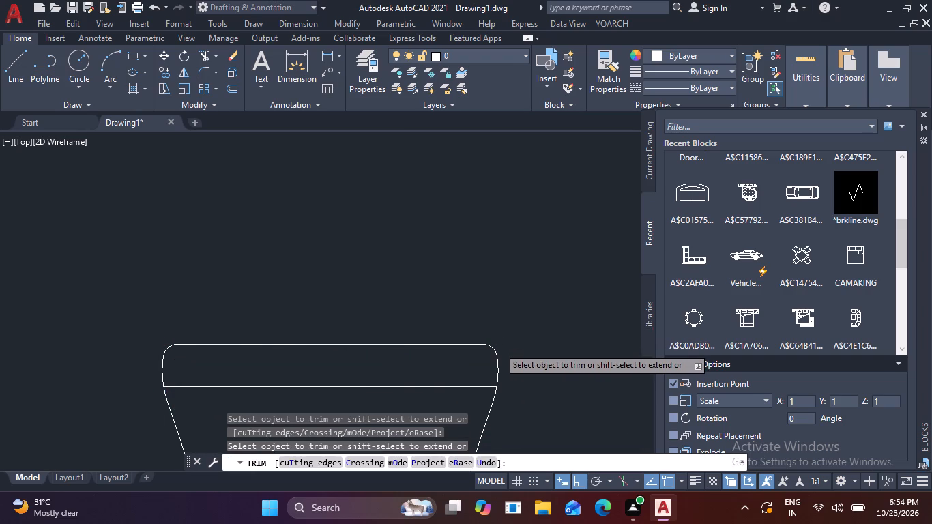
pyautogui.scroll(-3, 501, 345)
pyautogui.moveTo(519, 368); pyautogui.dragTo(486, 328, button='middle')
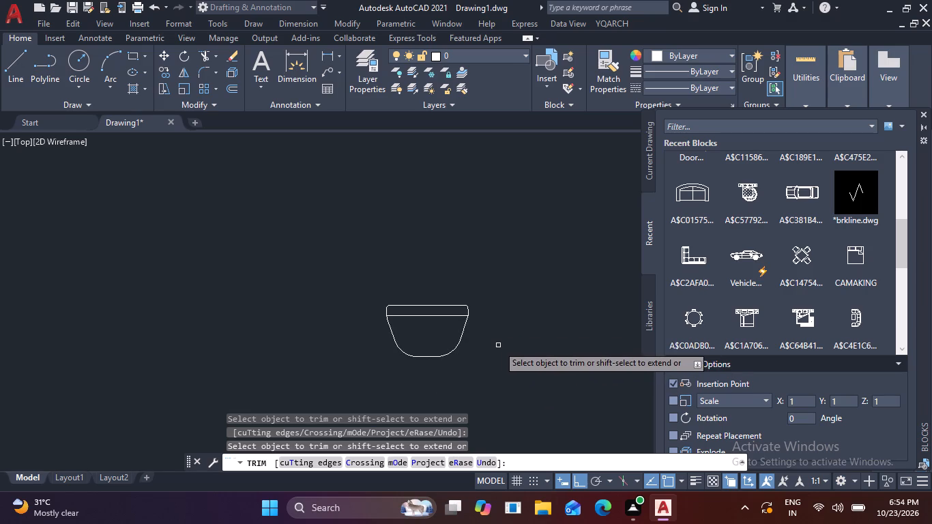
pyautogui.press('Escape')
pyautogui.press('Escape')
pyautogui.press('Escape')
pyautogui.press('Escape')
pyautogui.press('Escape')
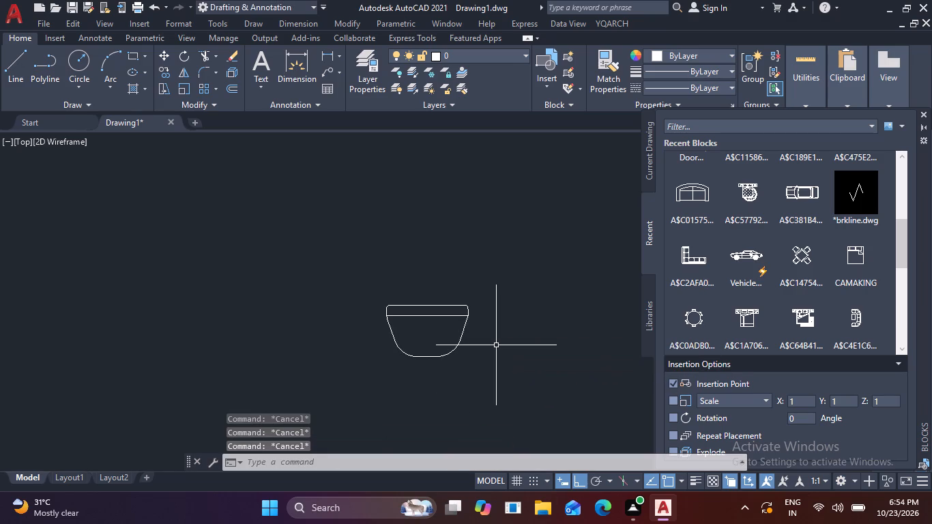
pyautogui.press('Escape')
# With ortho off, draw a curved leaf as a fit-point spline rising from the pot's top edge, arching left to a tip and returning beside its start.
pyautogui.write('SPL')
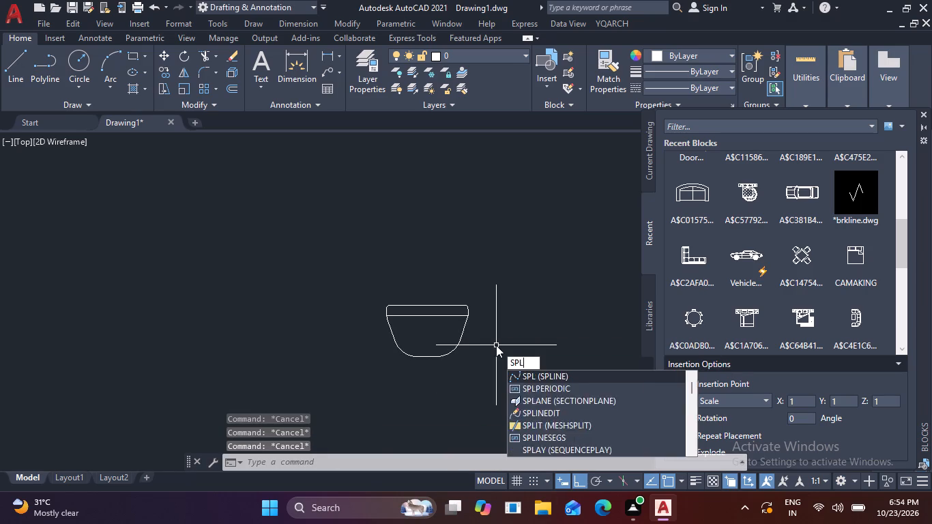
pyautogui.press('space')
pyautogui.scroll(3, 407, 318)
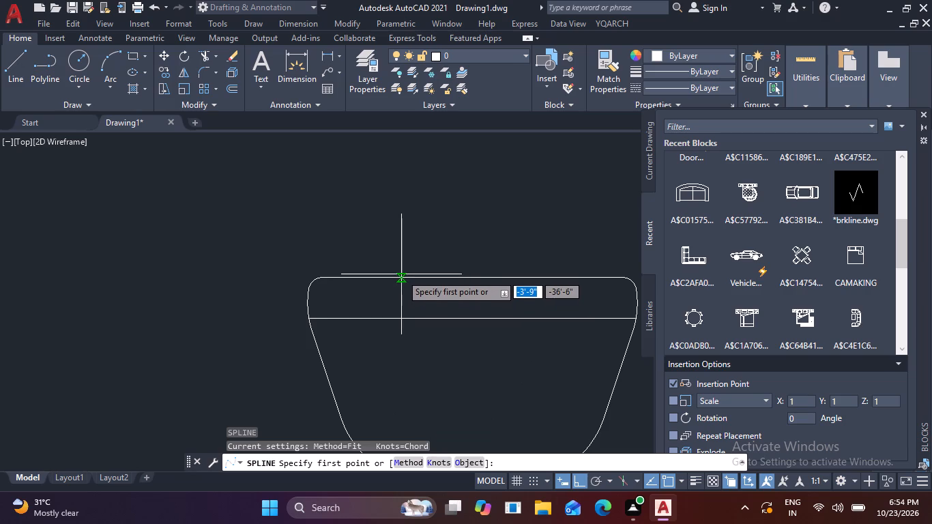
pyautogui.click(401, 276)
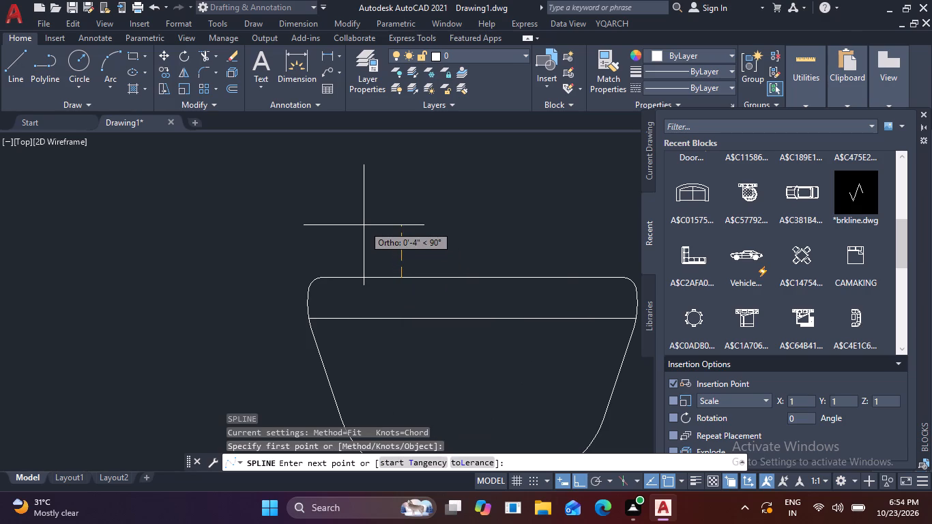
pyautogui.press('F8')
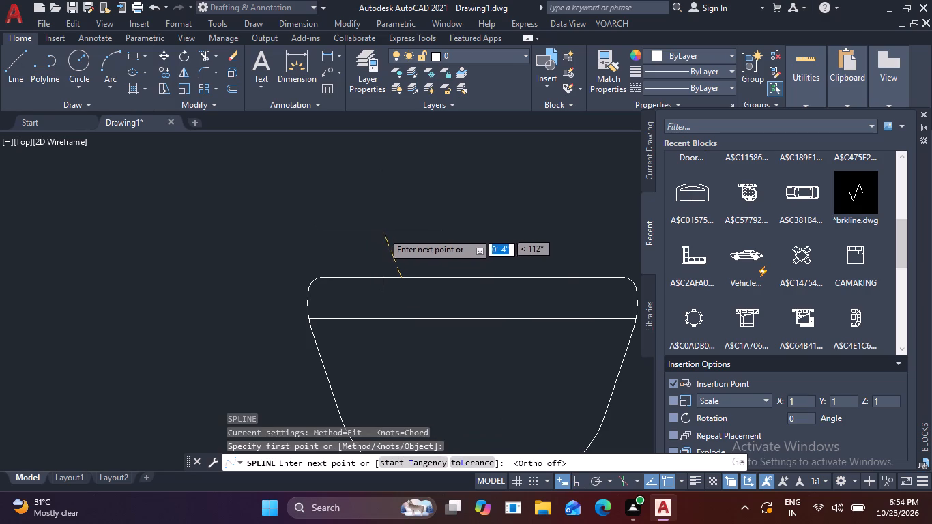
pyautogui.click(383, 233)
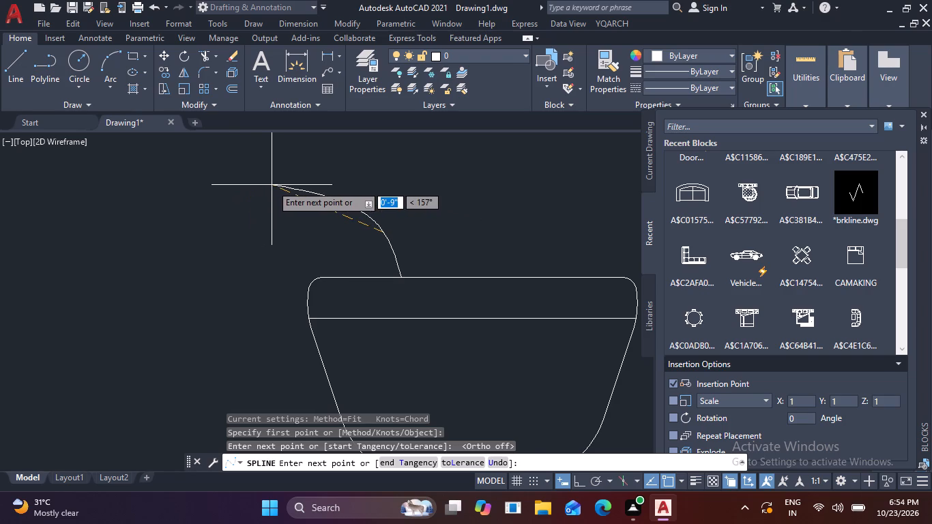
pyautogui.click(272, 185)
pyautogui.click(244, 197)
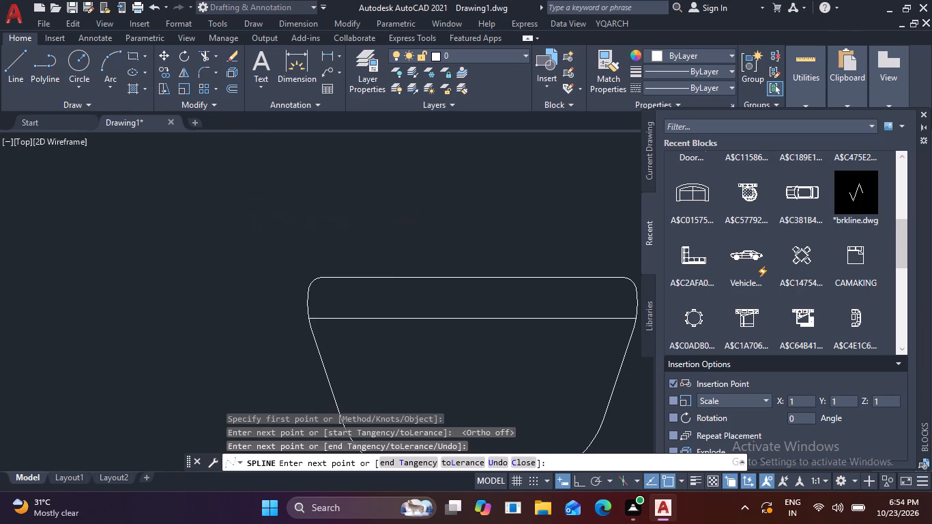
pyautogui.click(284, 149)
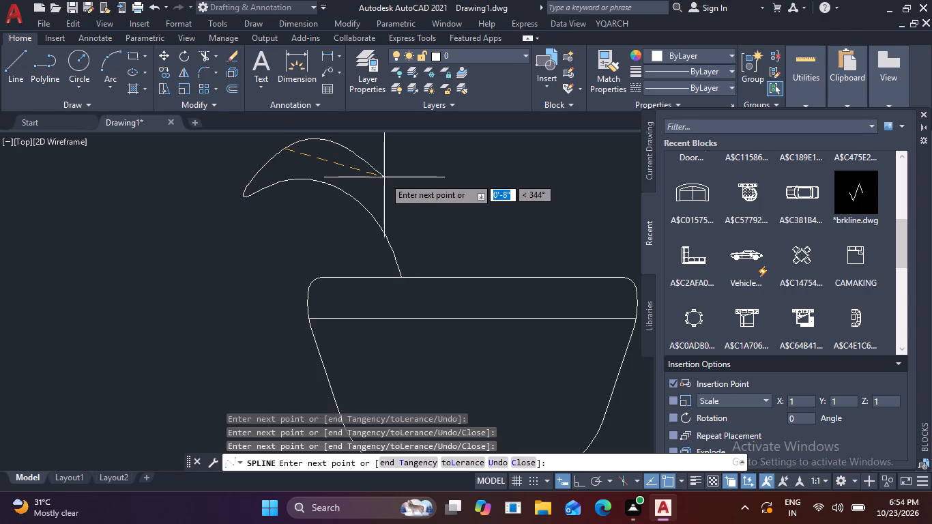
pyautogui.click(384, 177)
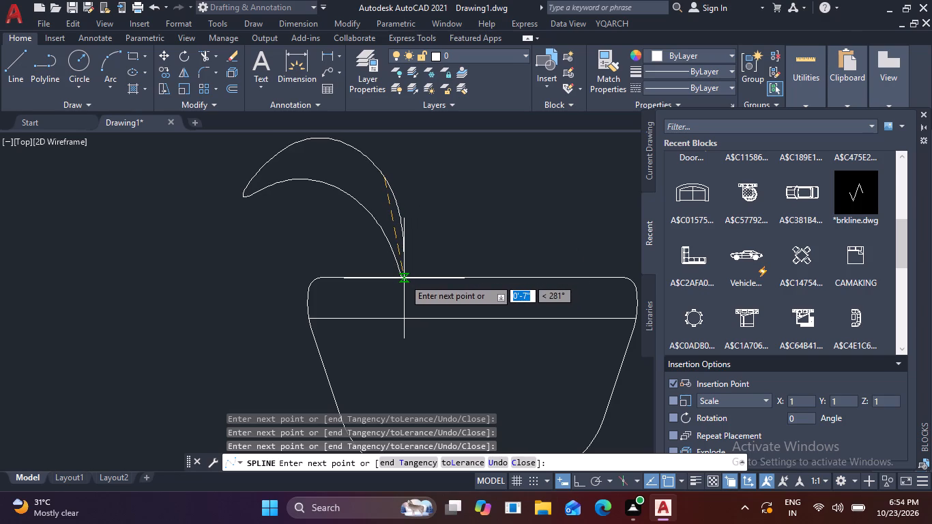
pyautogui.click(404, 278)
pyautogui.press('space')
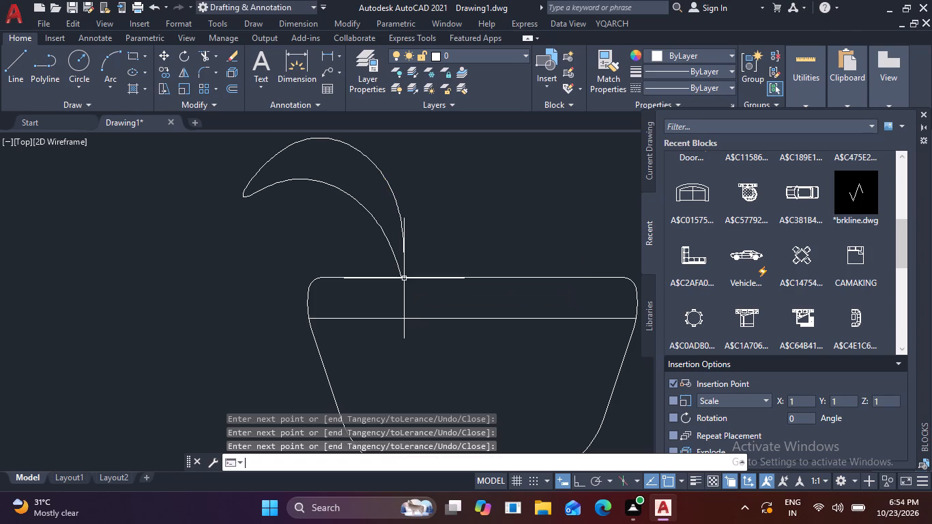
# Draw a second, taller spline leaf starting on the first leaf's outer curve, arching left to a tip and ending lower on that curve.
pyautogui.moveTo(473, 224); pyautogui.dragTo(433, 302, button='middle')
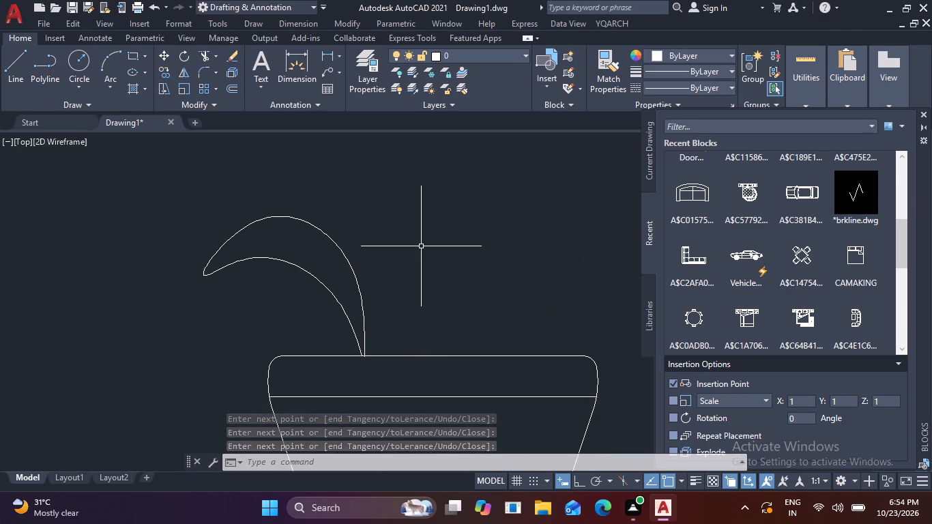
pyautogui.press('space')
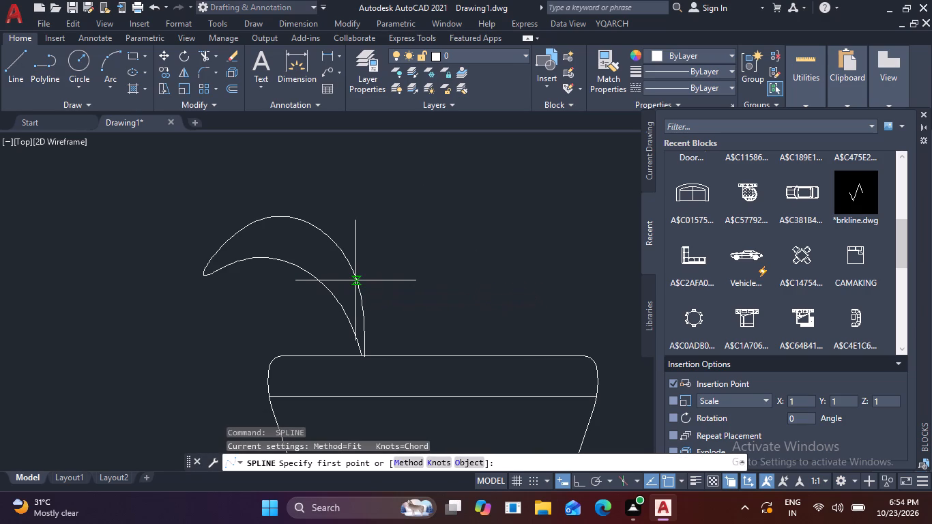
pyautogui.click(325, 237)
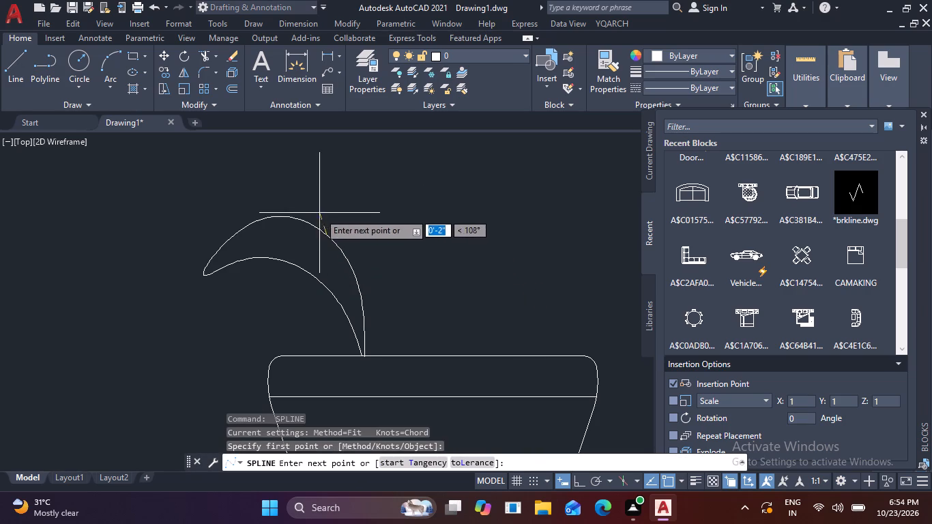
pyautogui.moveTo(279, 146); pyautogui.dragTo(334, 246, button='middle')
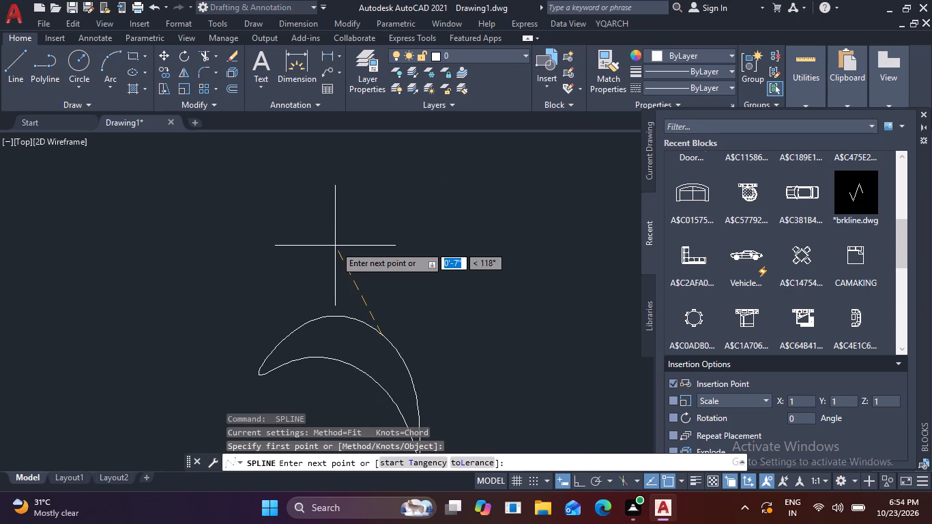
pyautogui.click(331, 237)
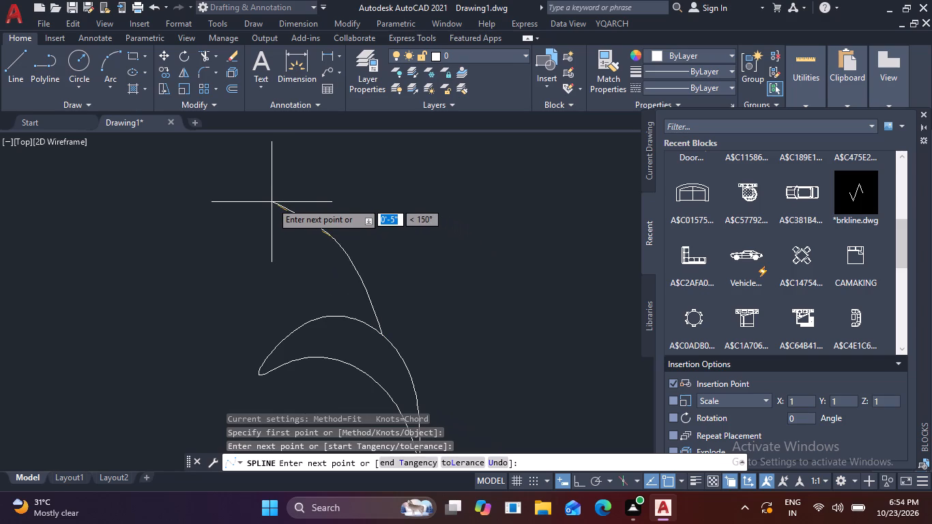
pyautogui.click(285, 203)
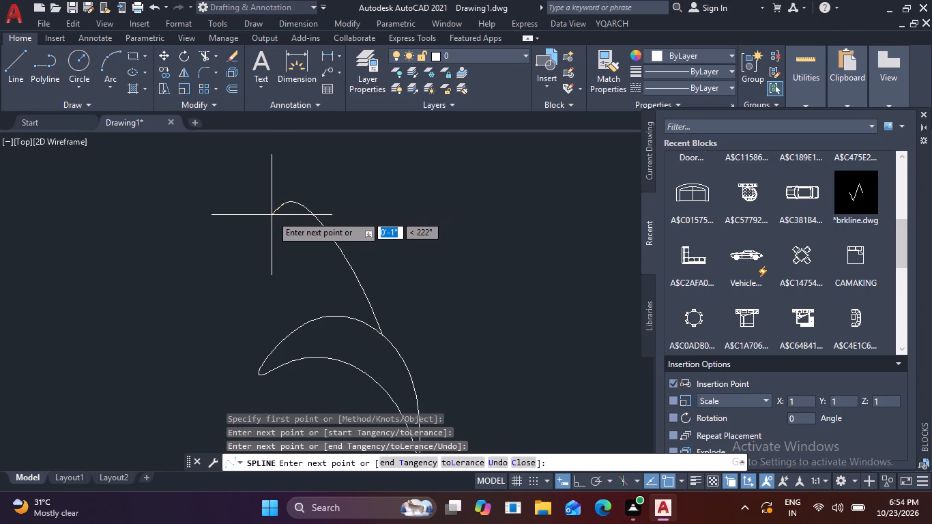
pyautogui.click(270, 210)
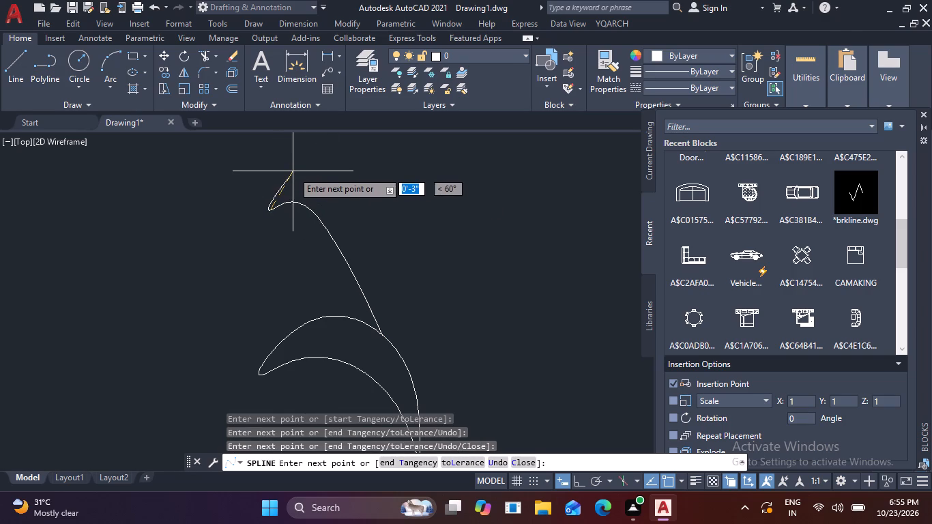
pyautogui.click(292, 186)
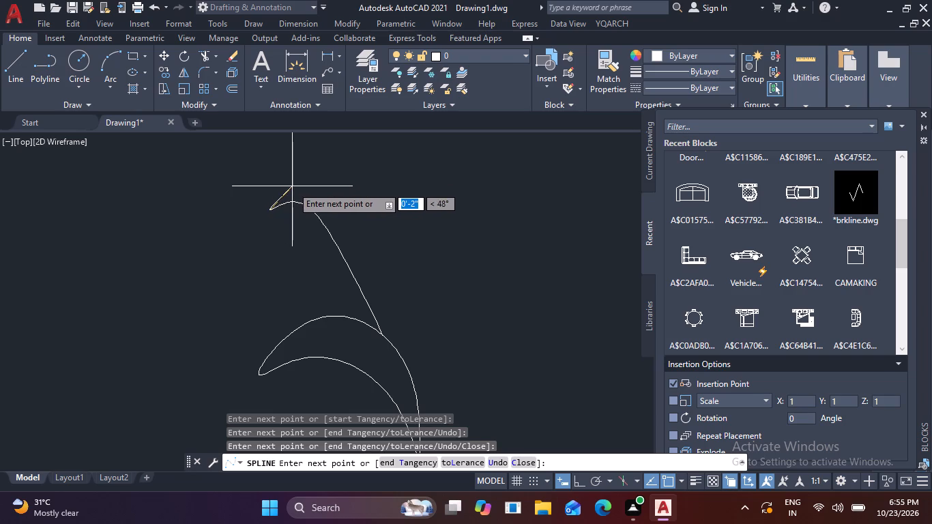
pyautogui.click(373, 227)
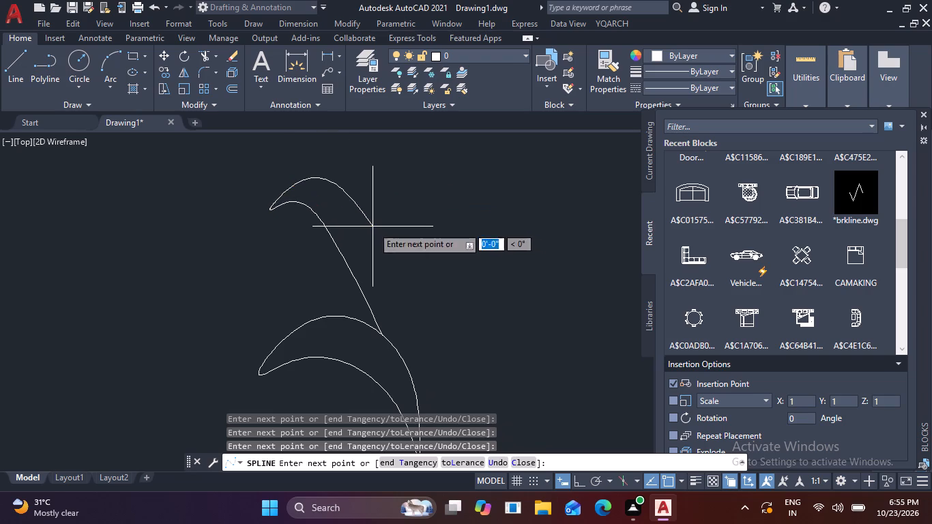
pyautogui.click(415, 377)
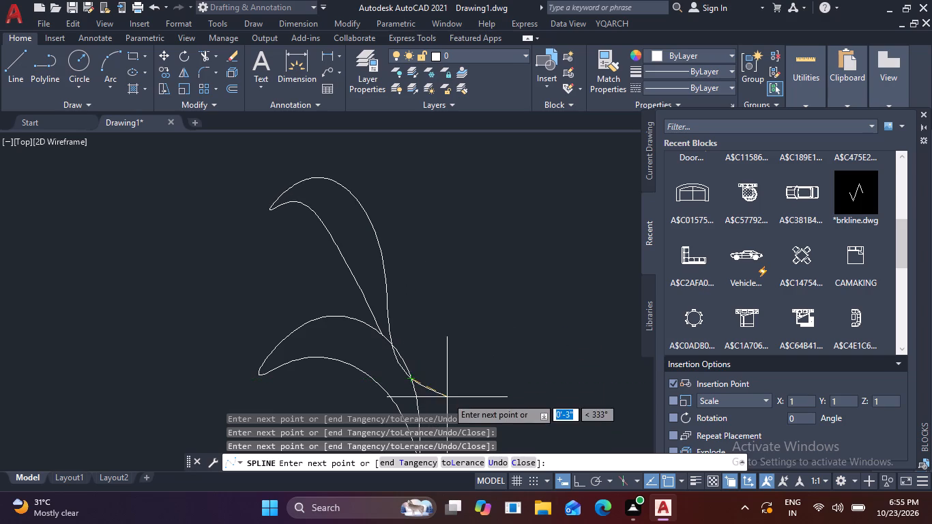
pyautogui.moveTo(447, 397); pyautogui.dragTo(376, 299, button='middle')
pyautogui.scroll(-2, 381, 377)
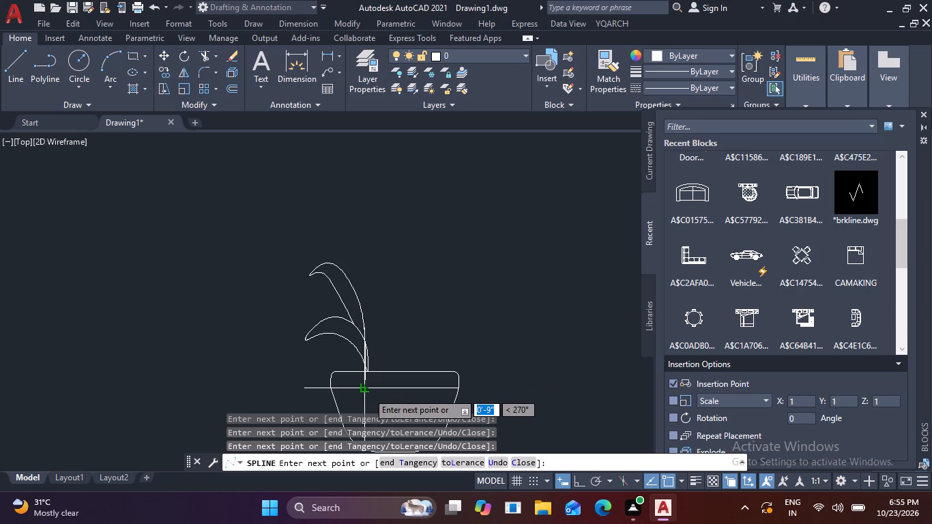
pyautogui.press('space')
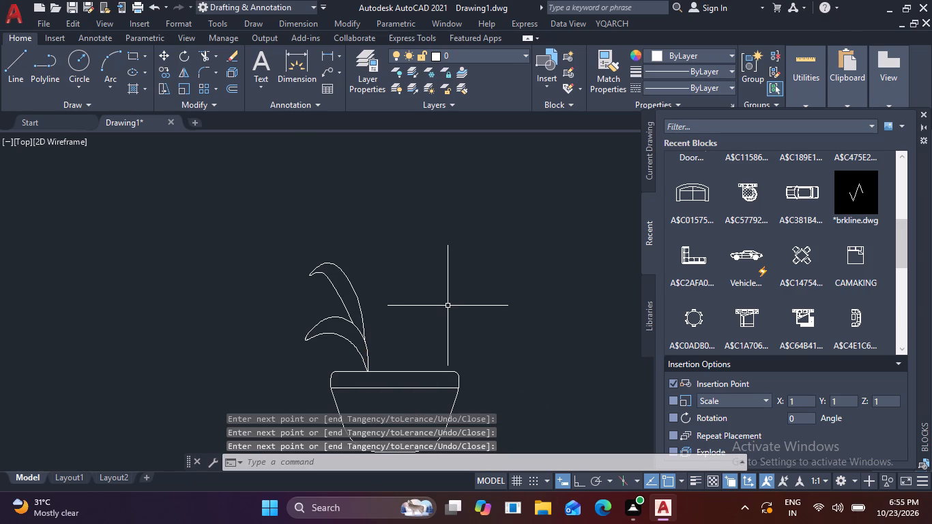
# Draw a tall, upright spline leaf starting on the second leaf's outer curve, rounding over at the top and ending on the stem below.
pyautogui.press('space')
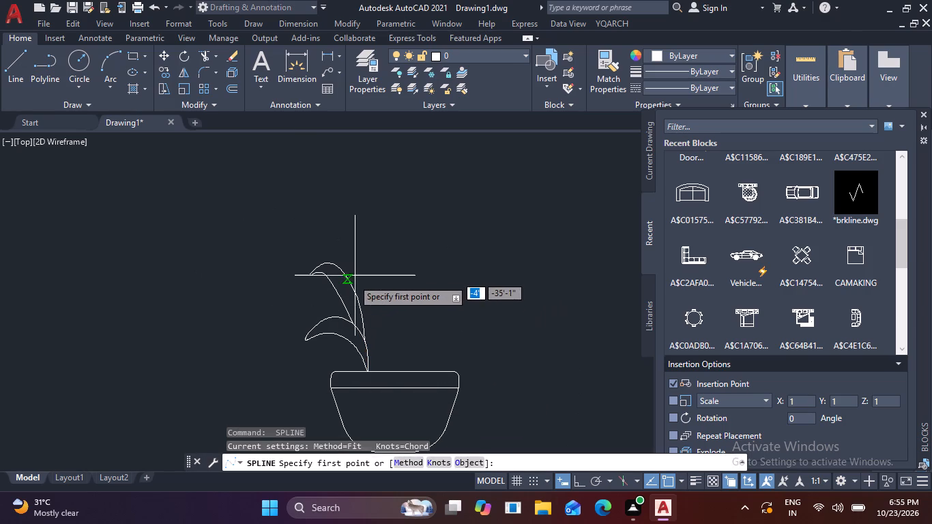
pyautogui.click(359, 297)
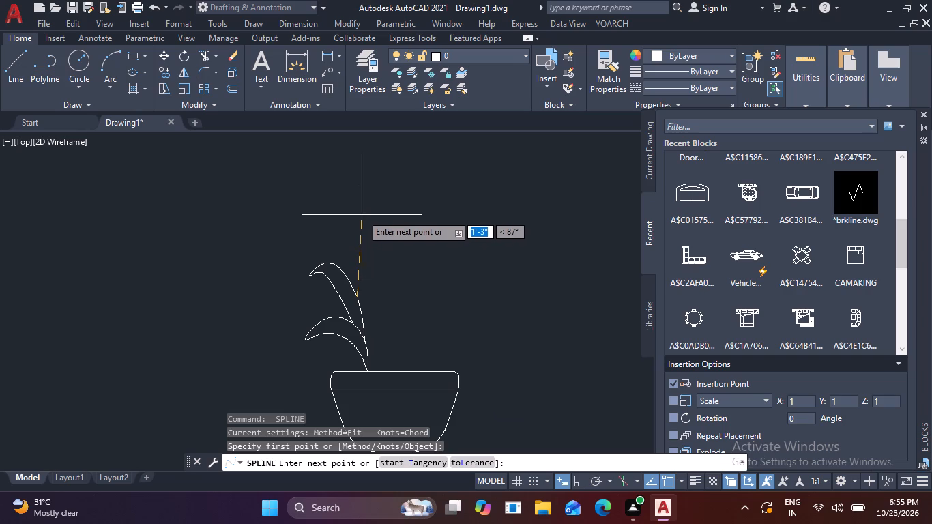
pyautogui.click(353, 255)
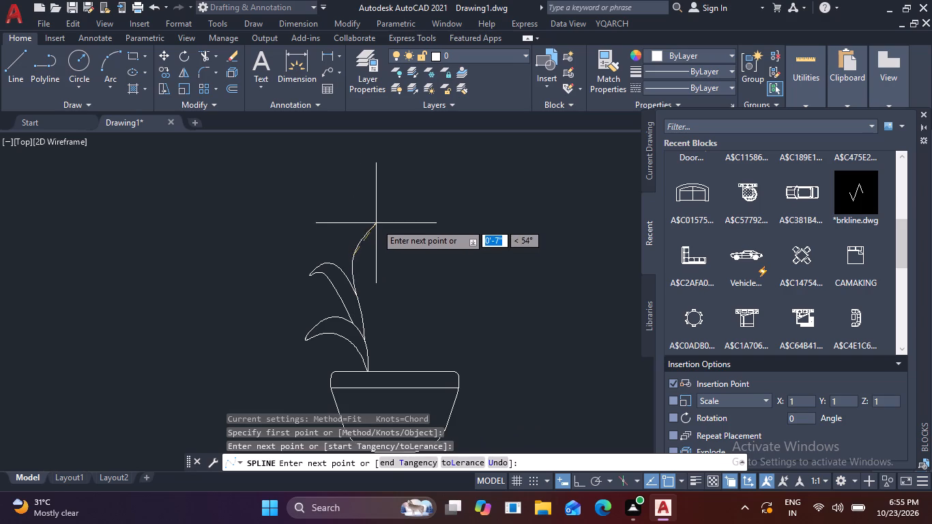
pyautogui.click(376, 219)
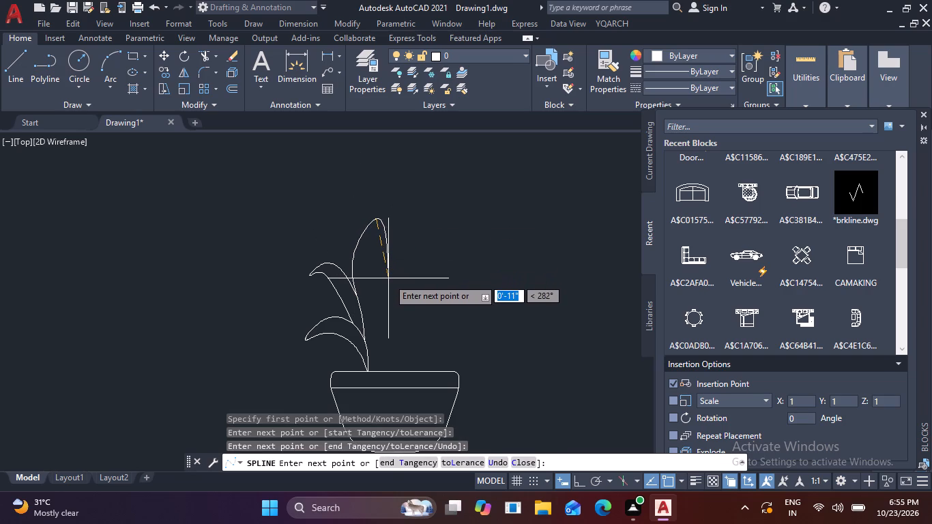
pyautogui.click(388, 278)
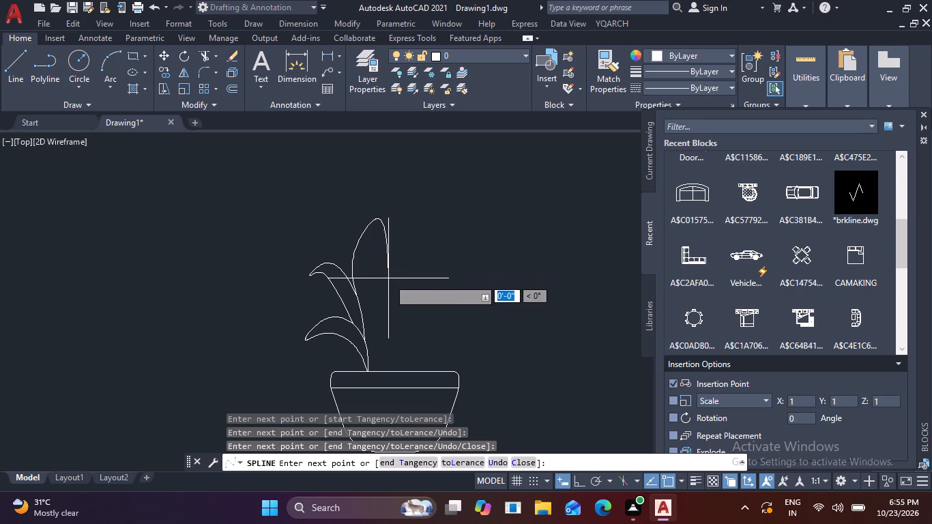
pyautogui.click(379, 312)
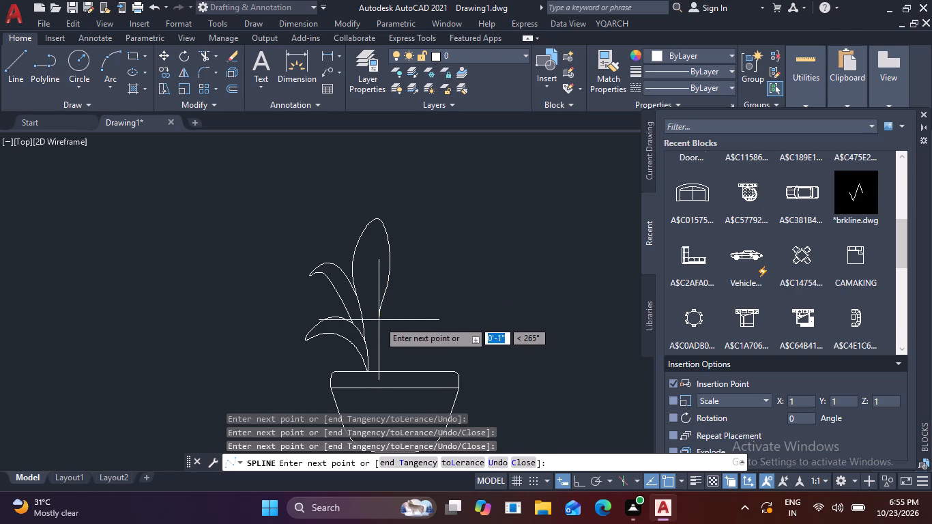
pyautogui.click(367, 348)
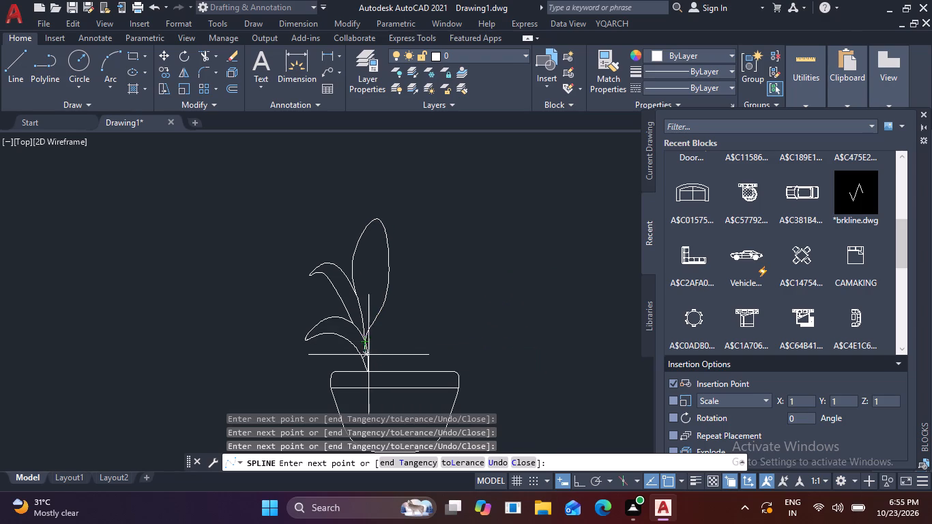
pyautogui.press('space')
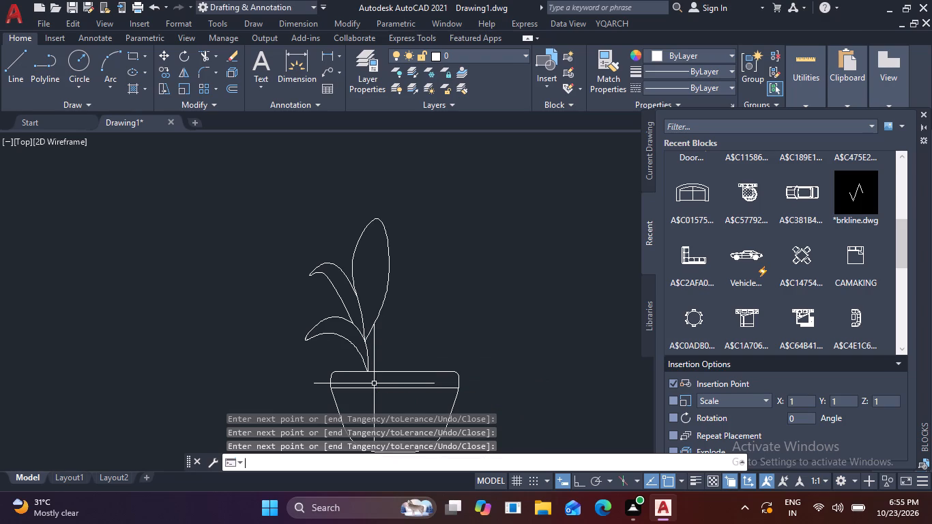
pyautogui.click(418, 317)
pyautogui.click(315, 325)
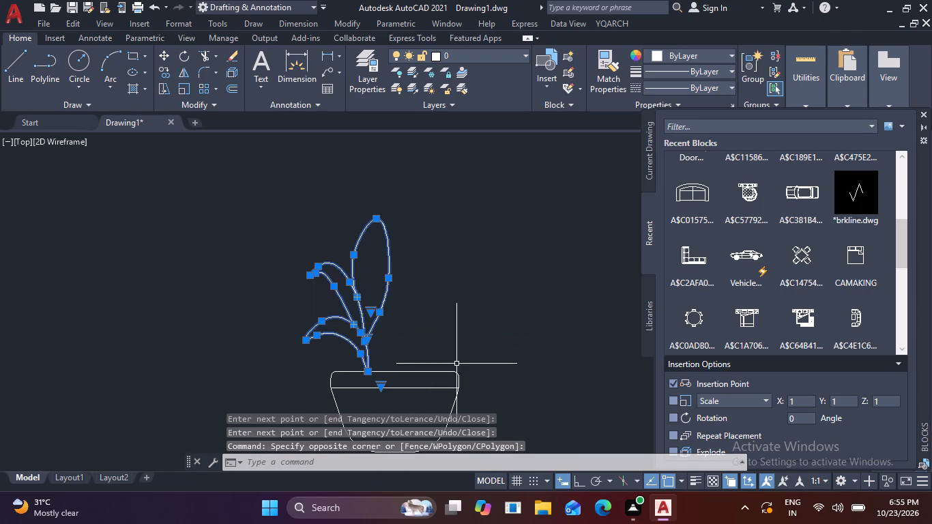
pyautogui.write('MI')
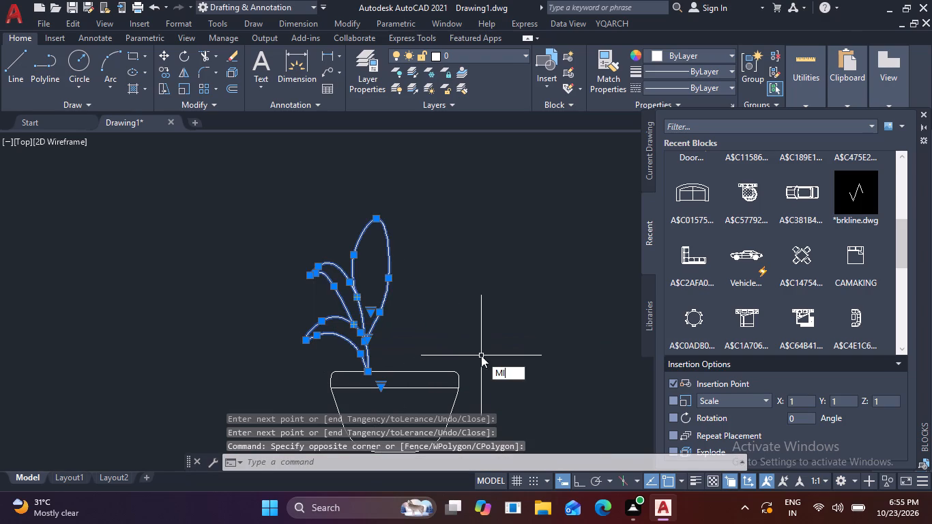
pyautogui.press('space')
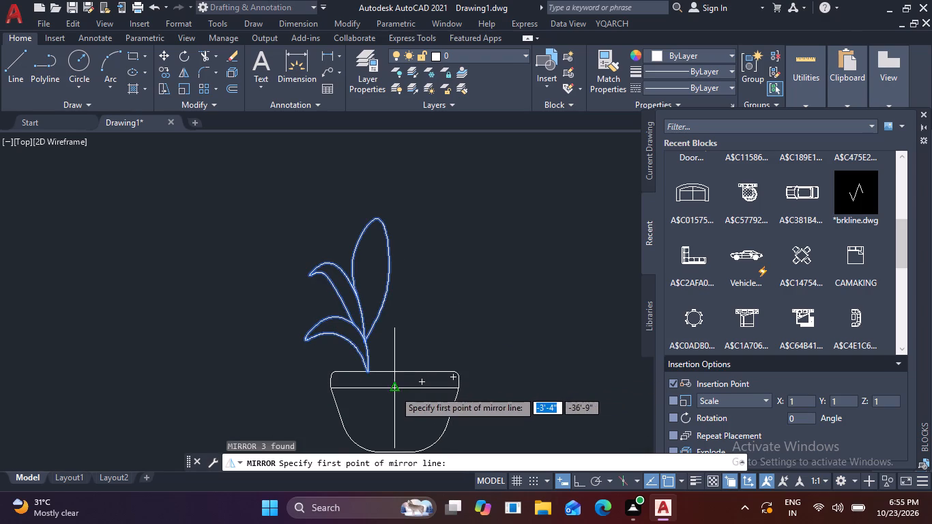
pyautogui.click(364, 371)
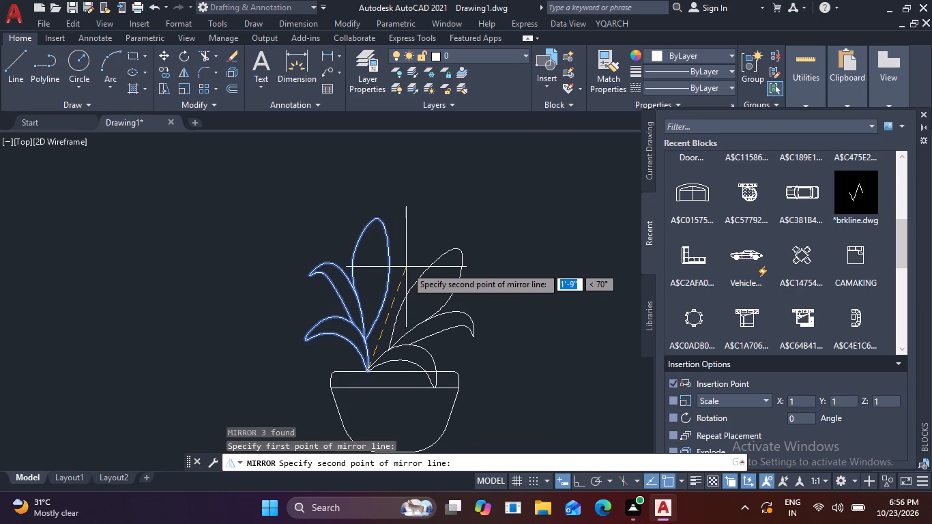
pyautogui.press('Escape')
# Mirror the three spline leaves about a vertical line through the midpoint of the pot's top edge, keeping the originals.
pyautogui.moveTo(422, 302); pyautogui.dragTo(399, 308)
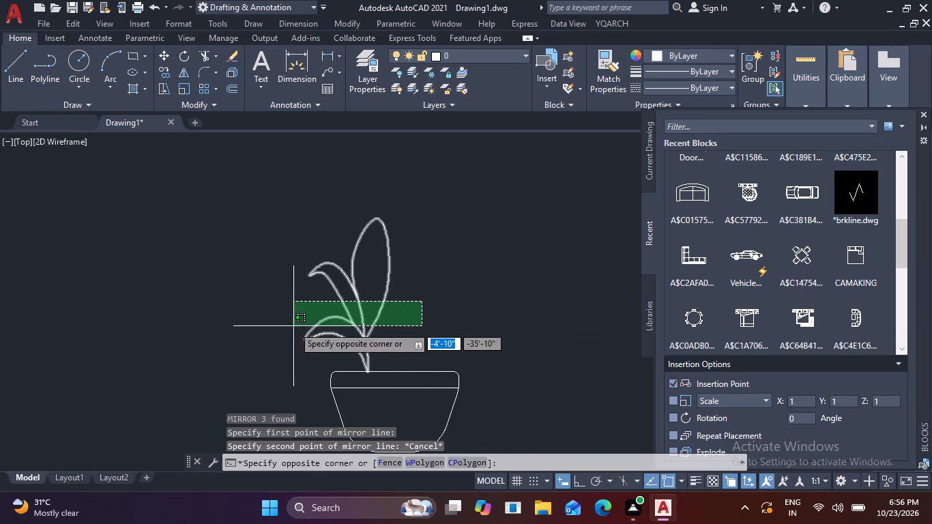
pyautogui.click(289, 326)
pyautogui.press('m')
pyautogui.press('i')
pyautogui.press('space')
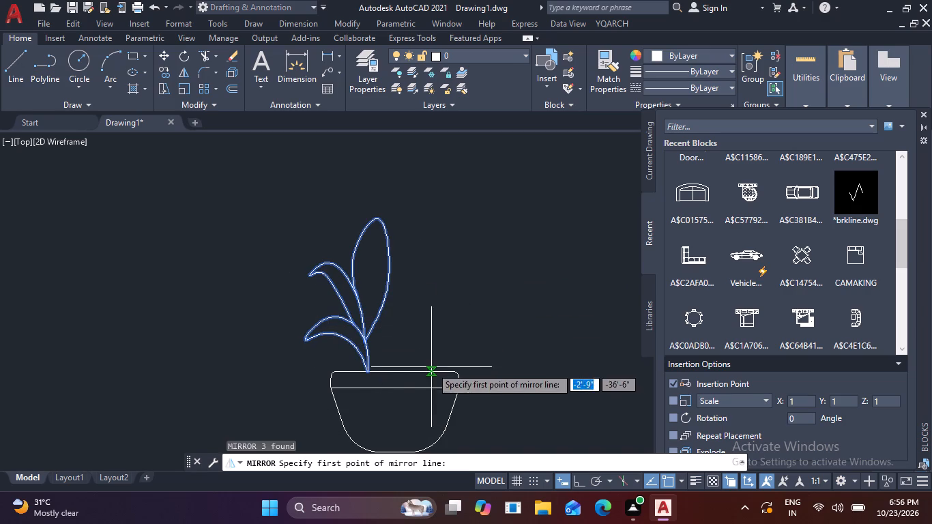
pyautogui.click(394, 369)
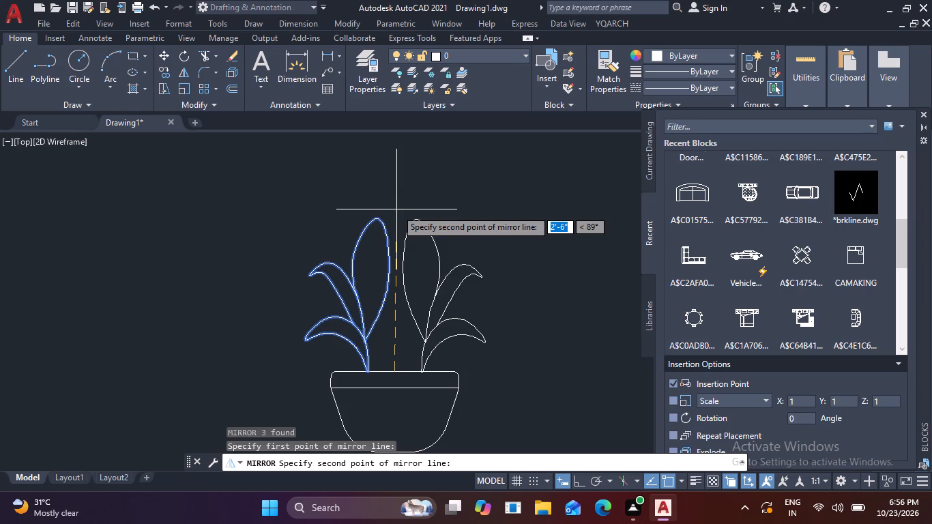
pyautogui.press('F8')
pyautogui.click(397, 190)
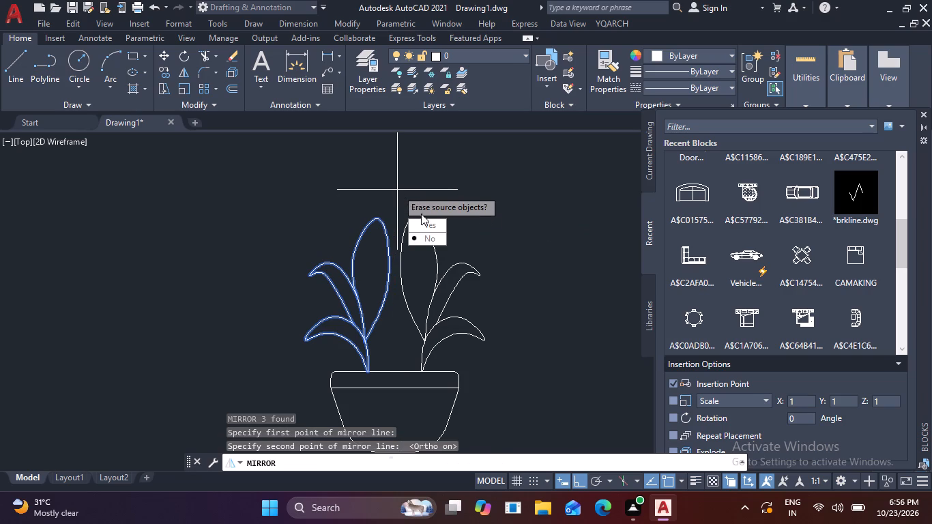
pyautogui.press('space')
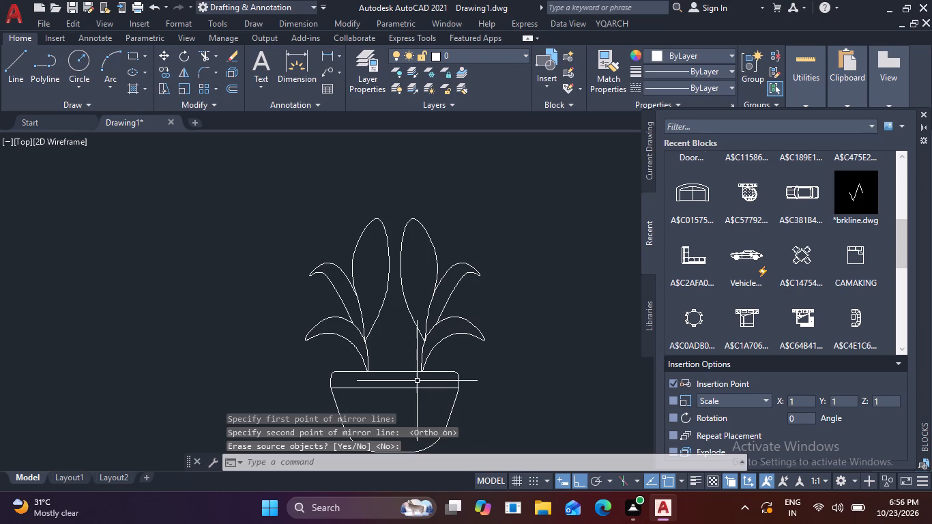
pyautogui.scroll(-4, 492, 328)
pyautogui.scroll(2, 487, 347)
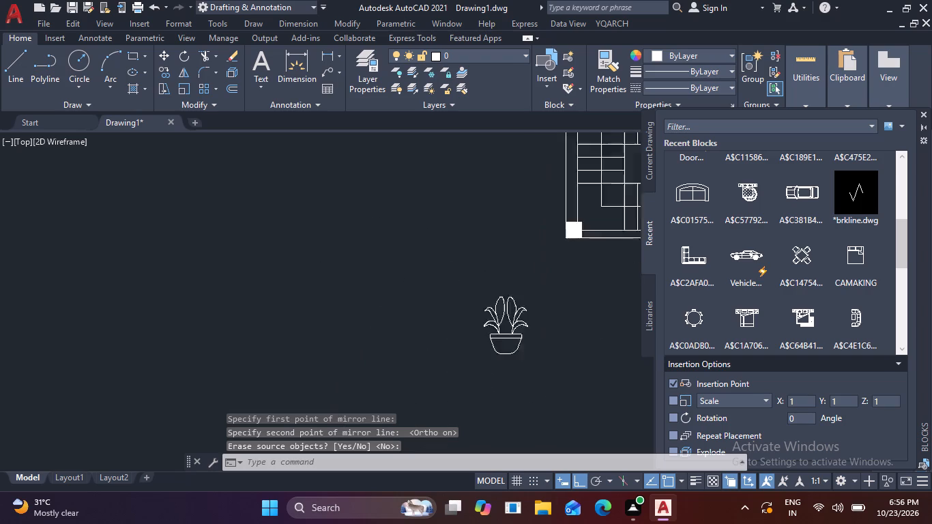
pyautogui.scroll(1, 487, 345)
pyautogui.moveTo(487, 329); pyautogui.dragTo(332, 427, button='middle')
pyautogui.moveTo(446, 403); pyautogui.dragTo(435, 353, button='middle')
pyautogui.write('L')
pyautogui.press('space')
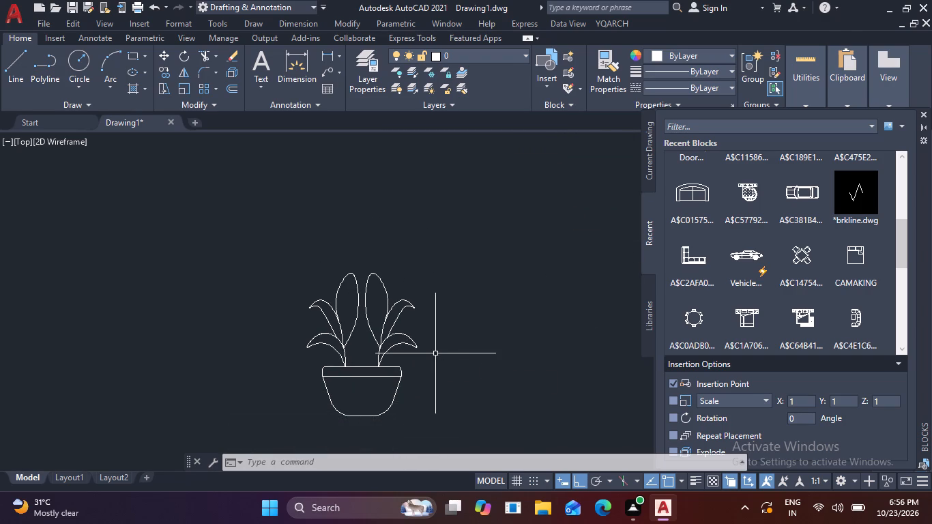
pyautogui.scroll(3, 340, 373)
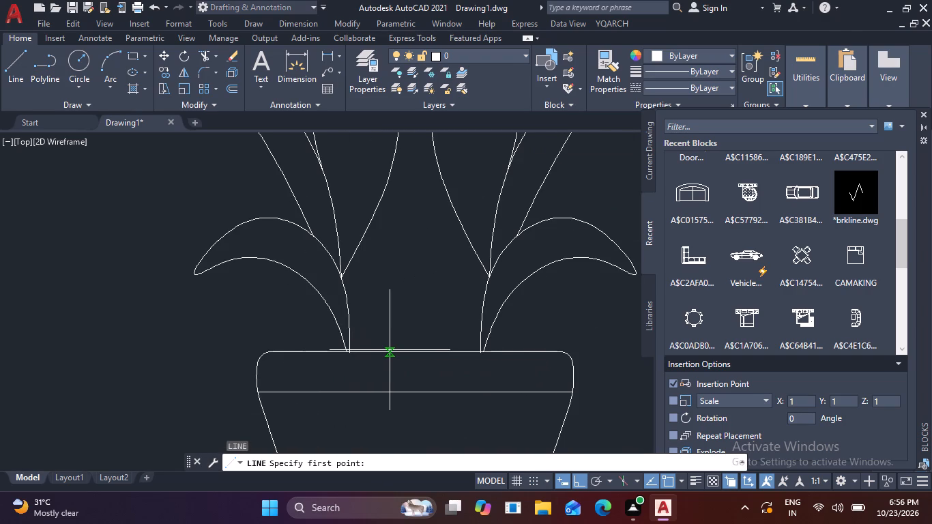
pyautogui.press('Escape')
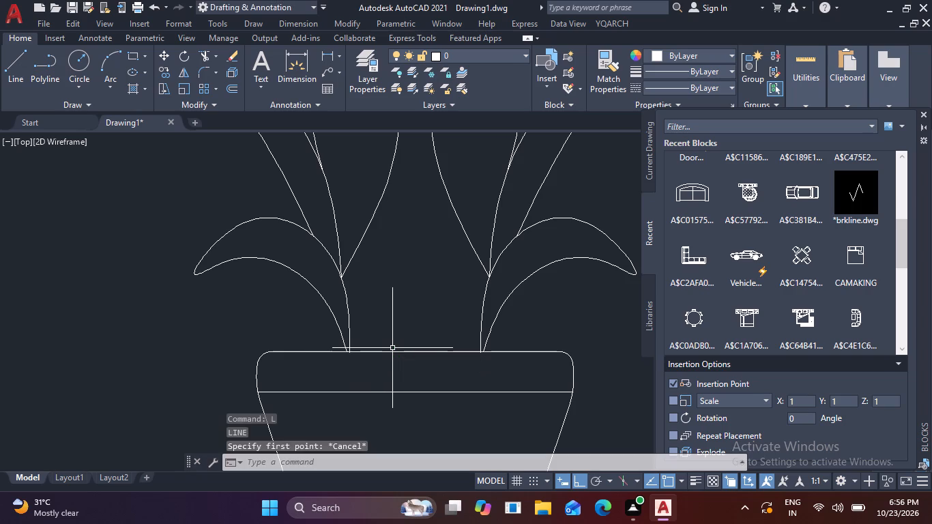
# With ortho off, draw a small spline leaf between the stems, rising from the pot's top edge, tipping left and returning beside its start.
pyautogui.press('s')
pyautogui.write('PL')
pyautogui.press('space')
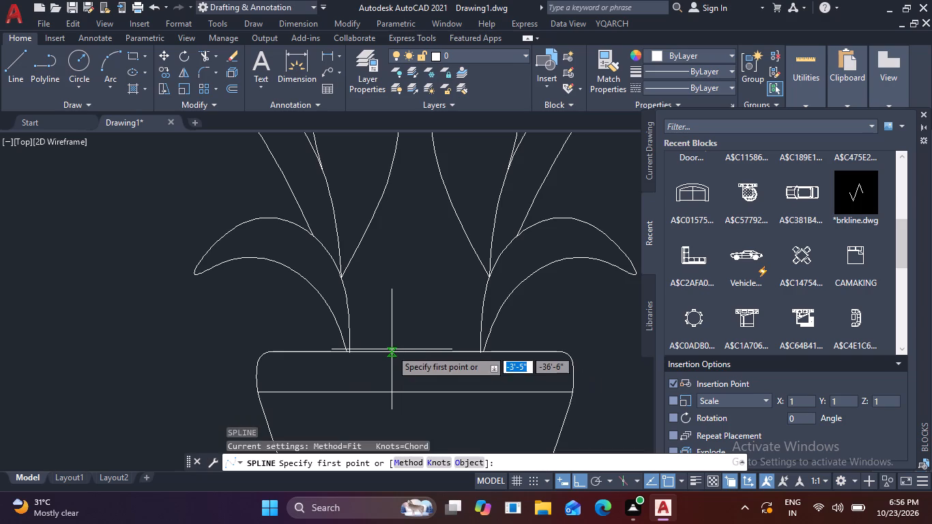
pyautogui.click(385, 349)
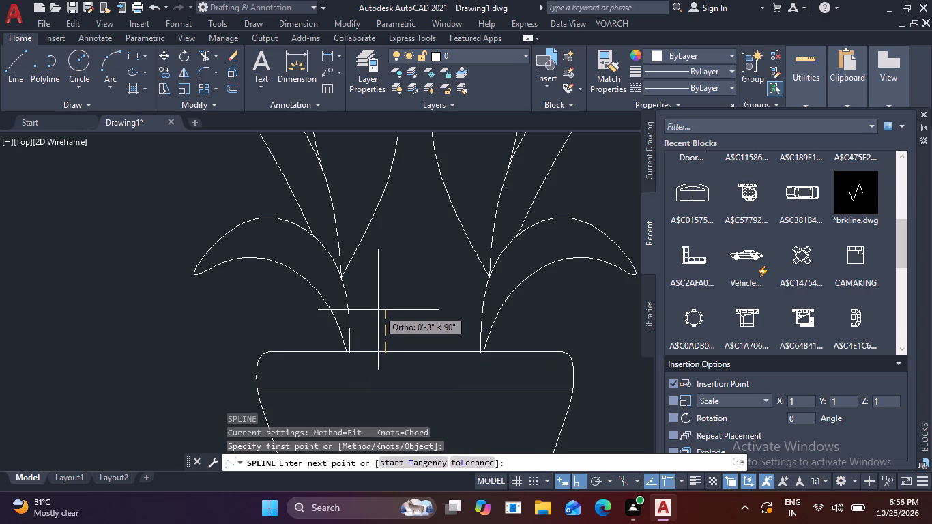
pyautogui.press('F8')
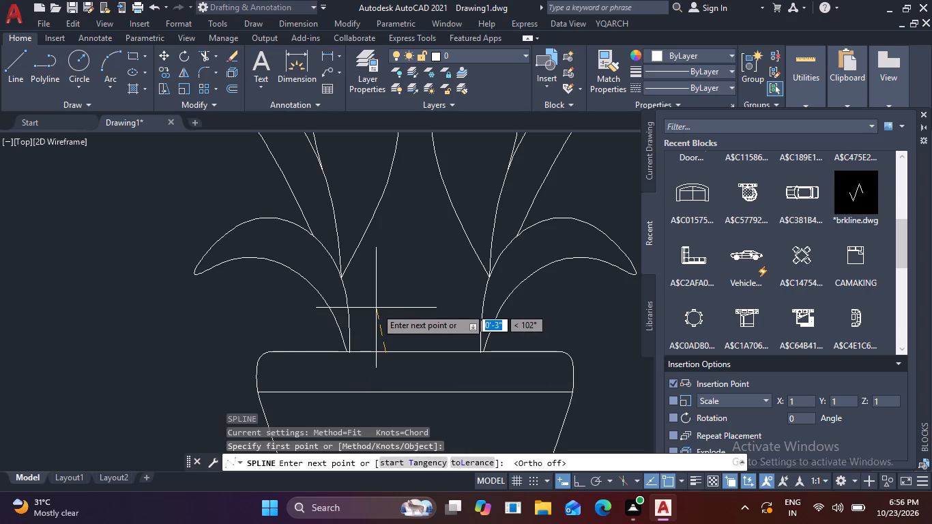
pyautogui.click(376, 308)
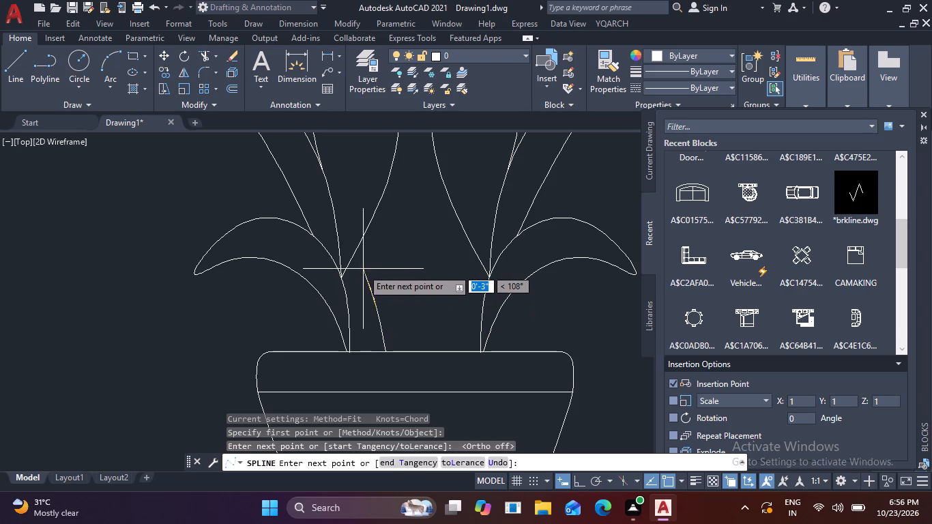
pyautogui.click(363, 283)
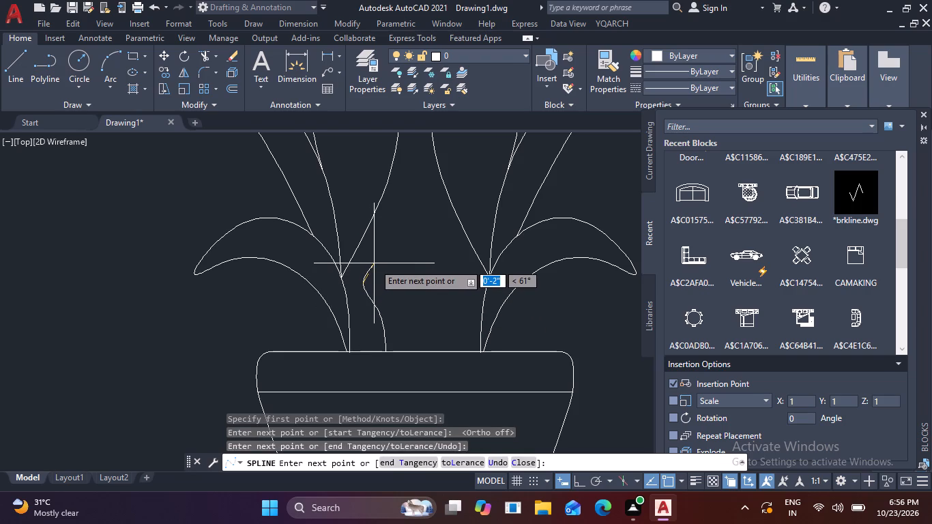
pyautogui.click(381, 293)
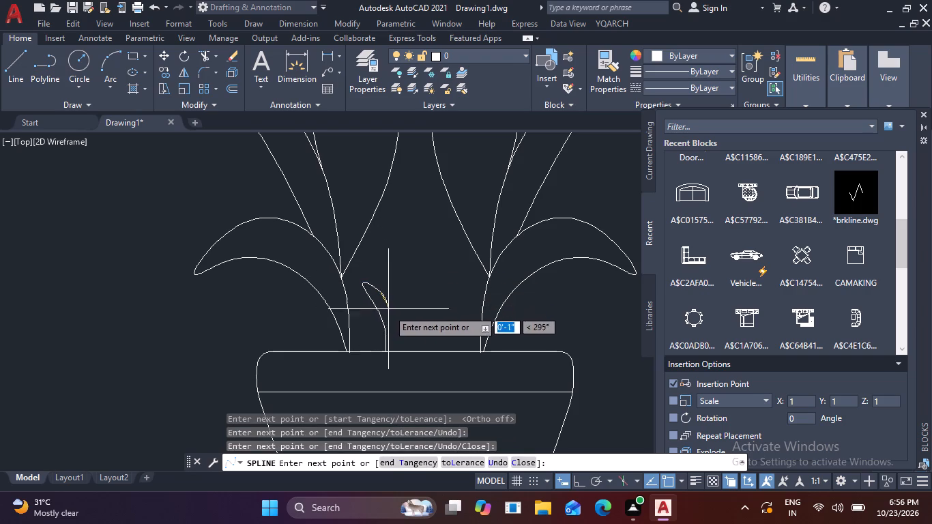
pyautogui.click(390, 347)
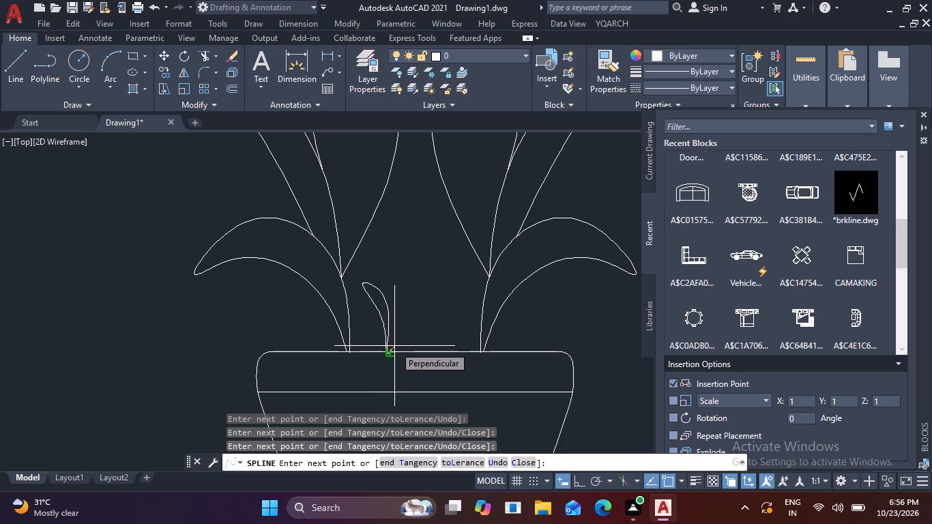
pyautogui.press('space')
pyautogui.click(421, 327)
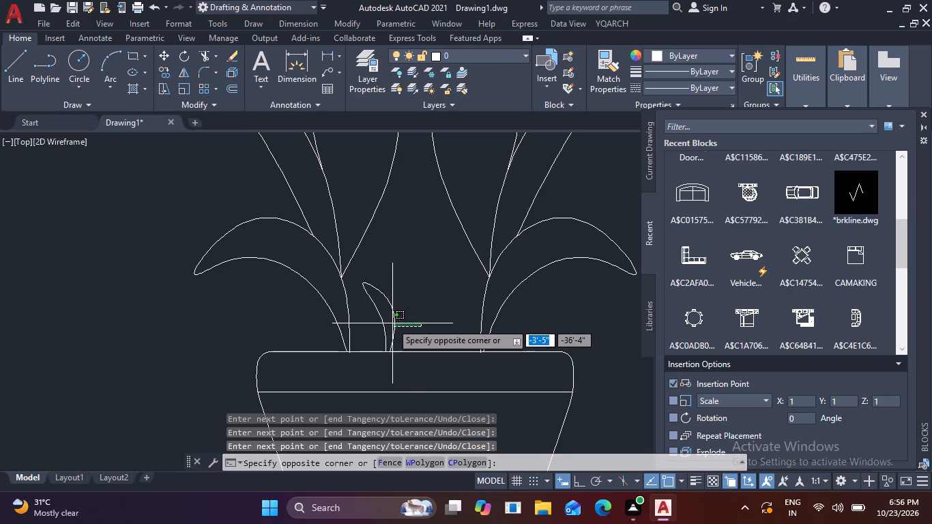
pyautogui.click(422, 322)
# Draw a taller spline leaf beside the small one, rising from the pot's top edge, hooking left over it and returning near its start.
pyautogui.scroll(-2, 428, 323)
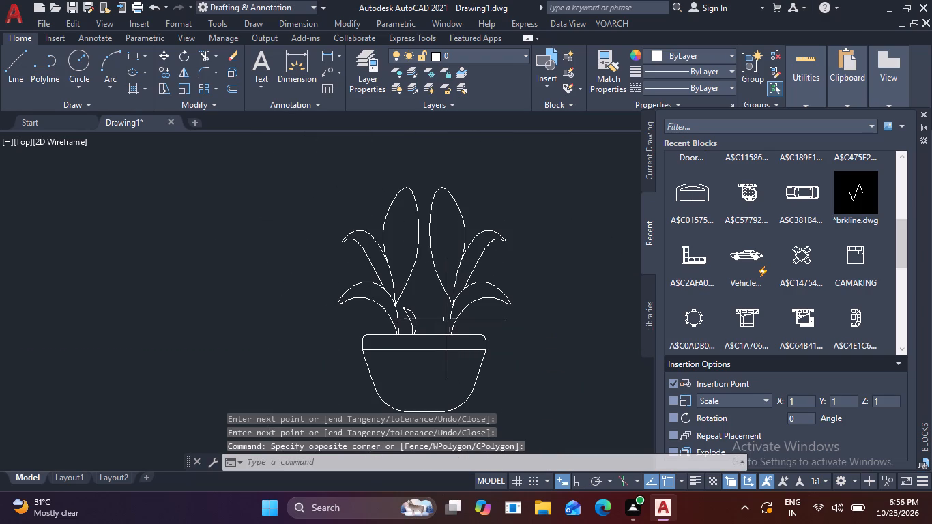
pyautogui.press('space')
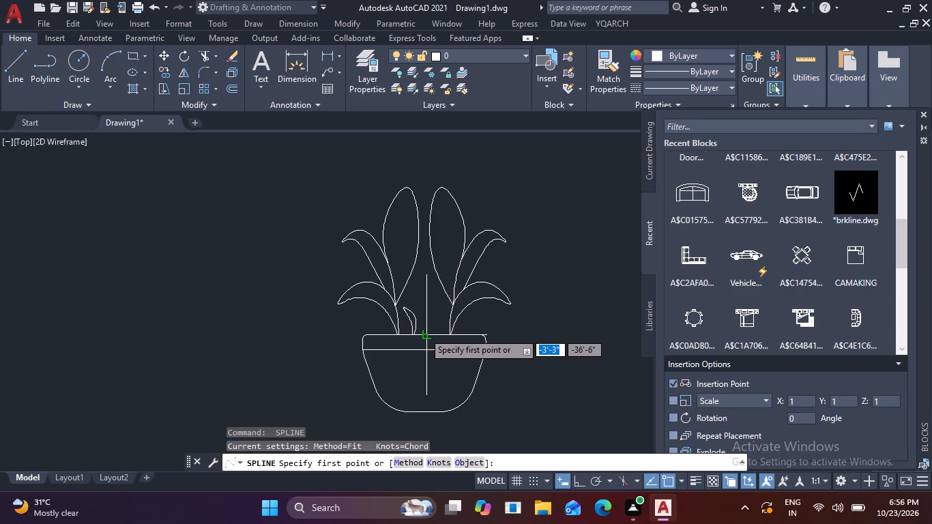
pyautogui.click(424, 332)
pyautogui.click(416, 295)
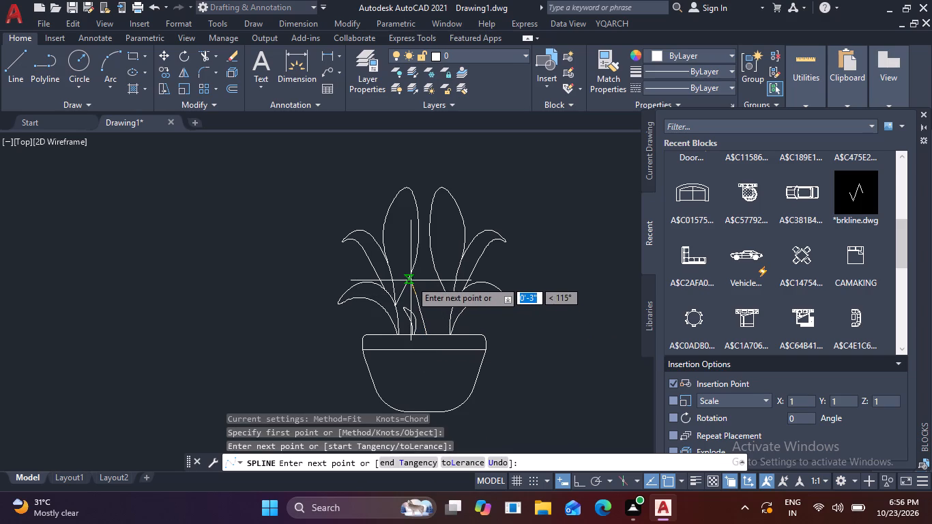
pyautogui.scroll(2, 415, 285)
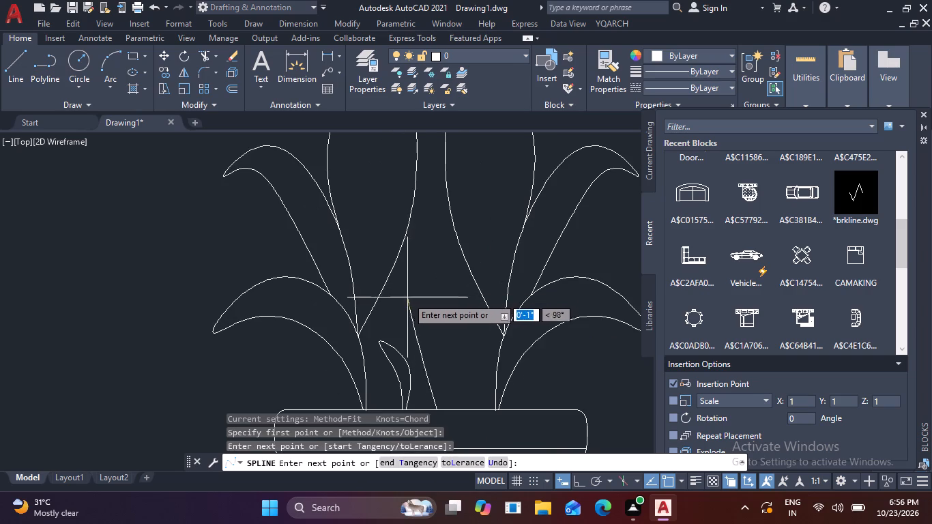
pyautogui.click(396, 306)
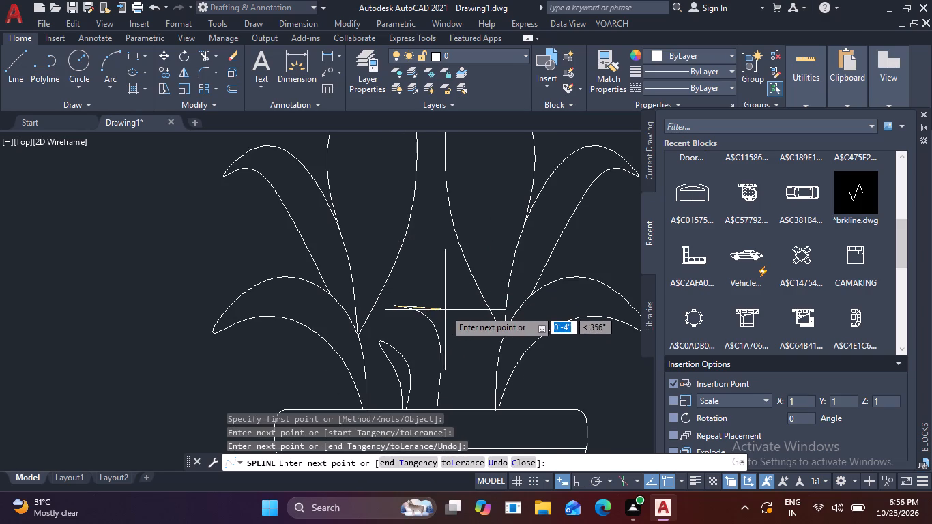
pyautogui.click(430, 295)
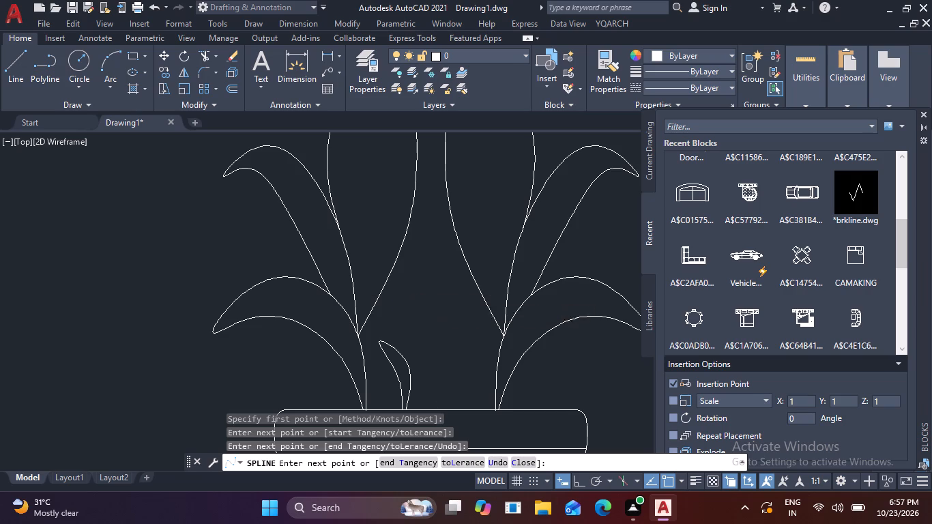
pyautogui.click(442, 397)
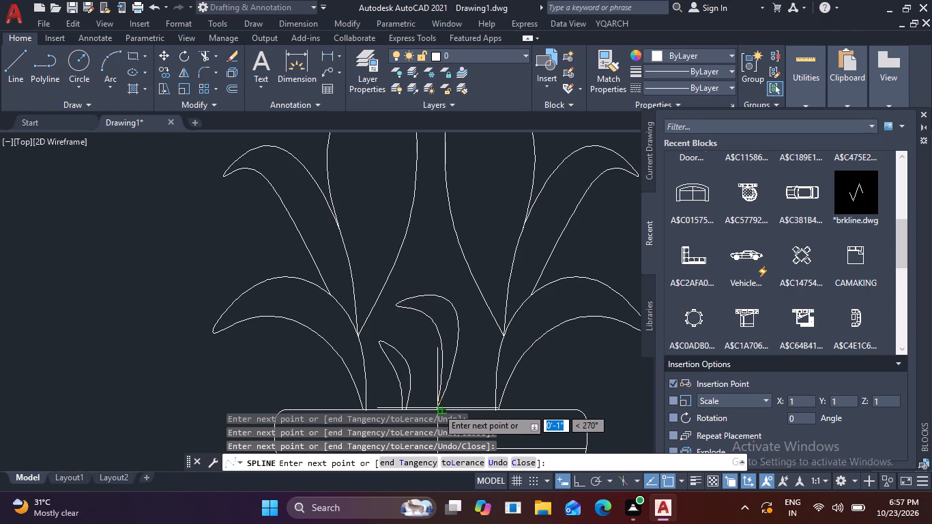
pyautogui.click(437, 408)
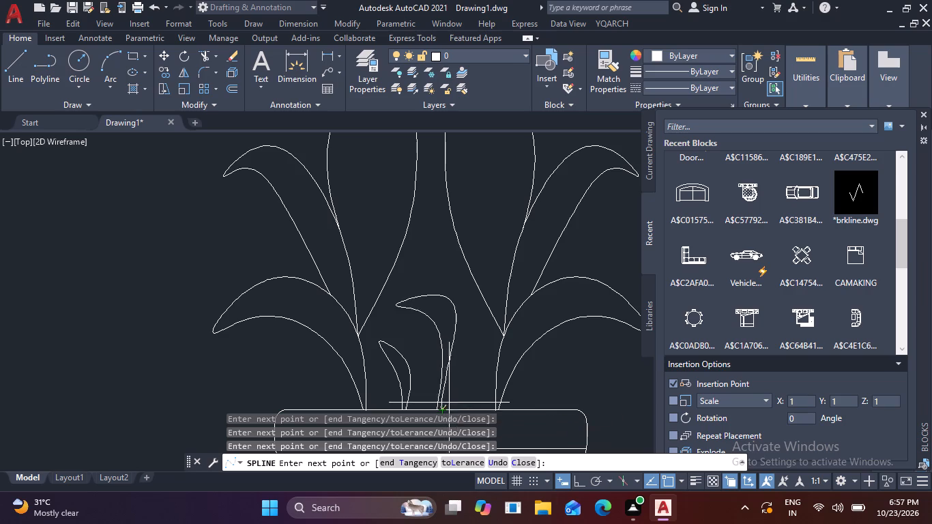
pyautogui.press('space')
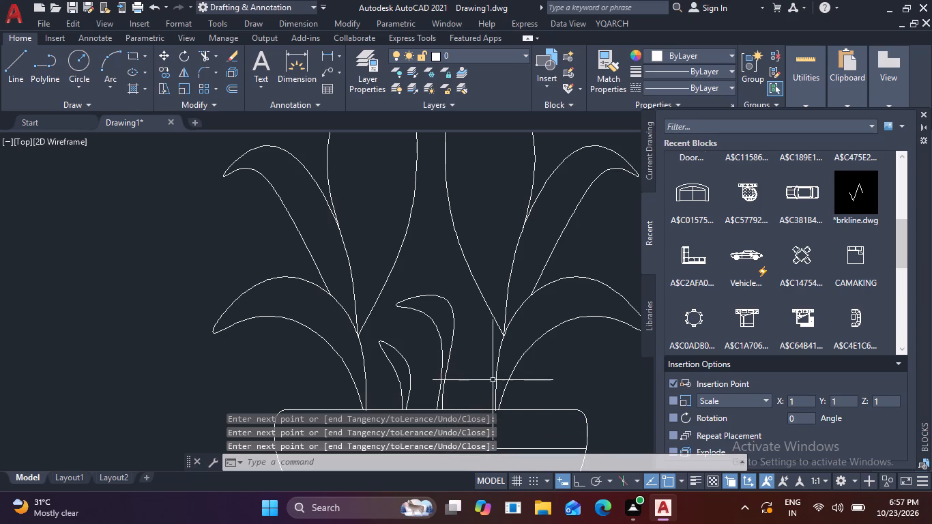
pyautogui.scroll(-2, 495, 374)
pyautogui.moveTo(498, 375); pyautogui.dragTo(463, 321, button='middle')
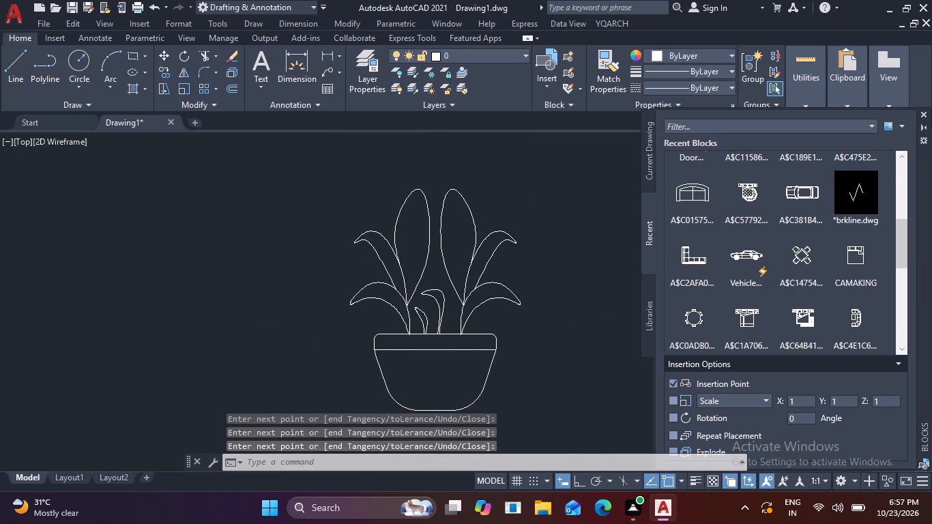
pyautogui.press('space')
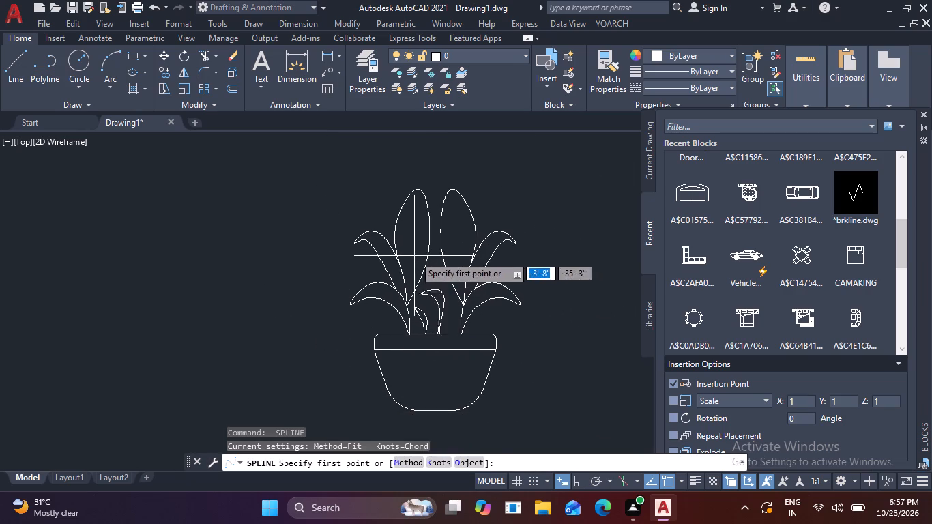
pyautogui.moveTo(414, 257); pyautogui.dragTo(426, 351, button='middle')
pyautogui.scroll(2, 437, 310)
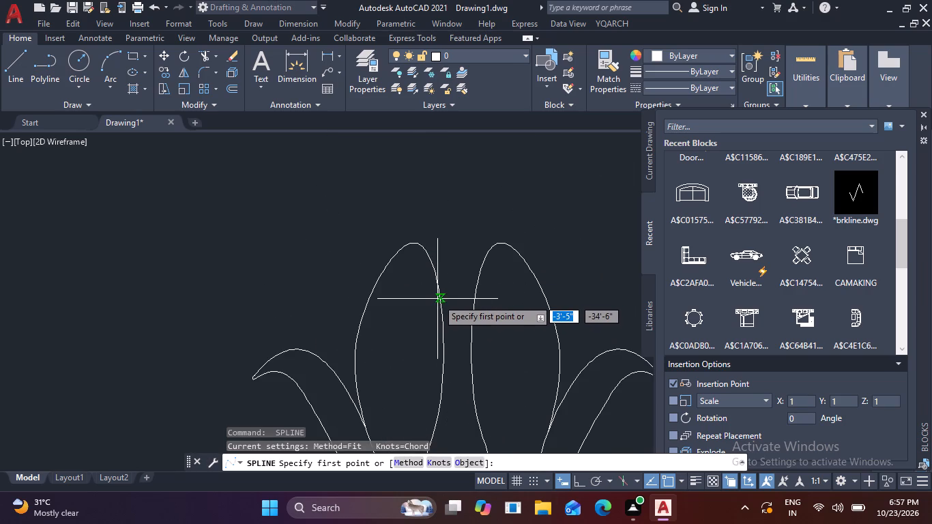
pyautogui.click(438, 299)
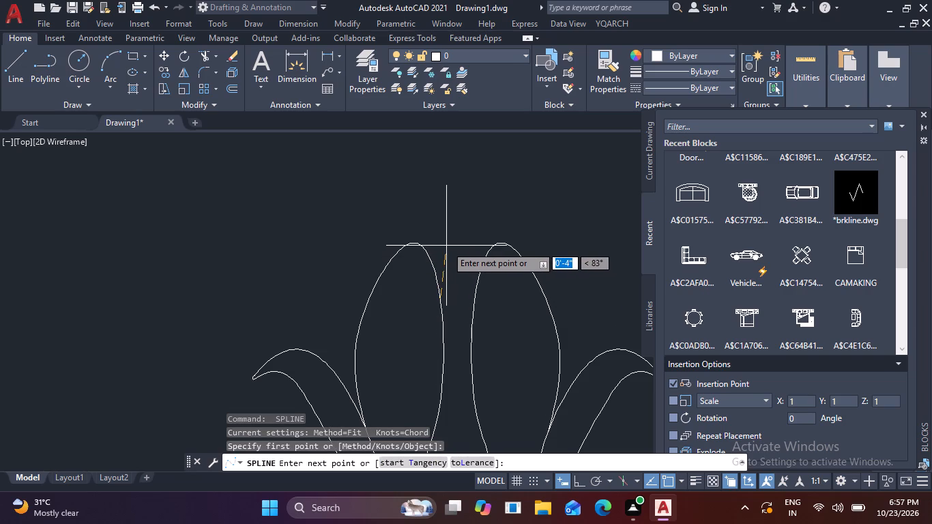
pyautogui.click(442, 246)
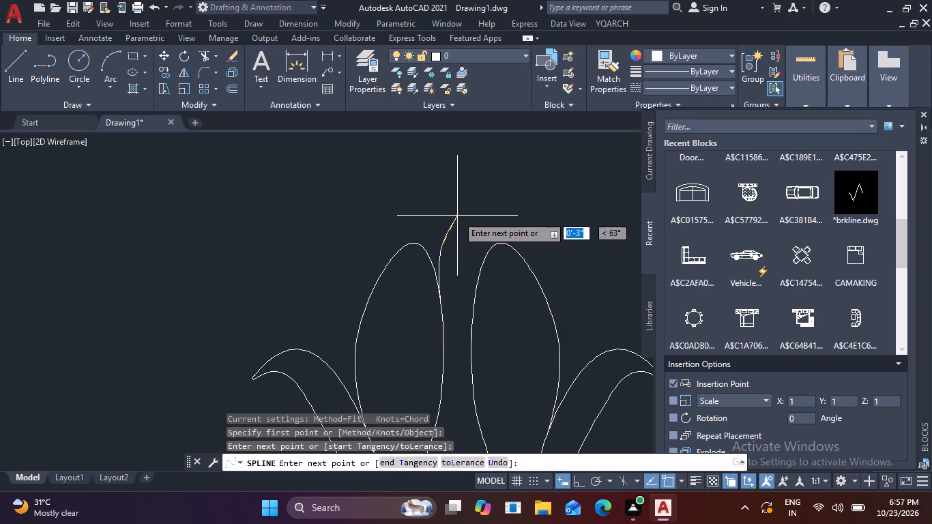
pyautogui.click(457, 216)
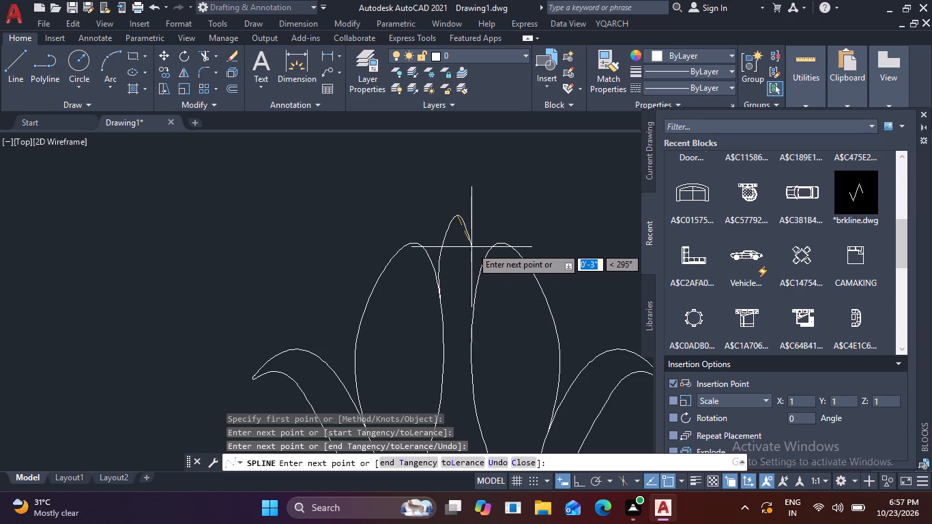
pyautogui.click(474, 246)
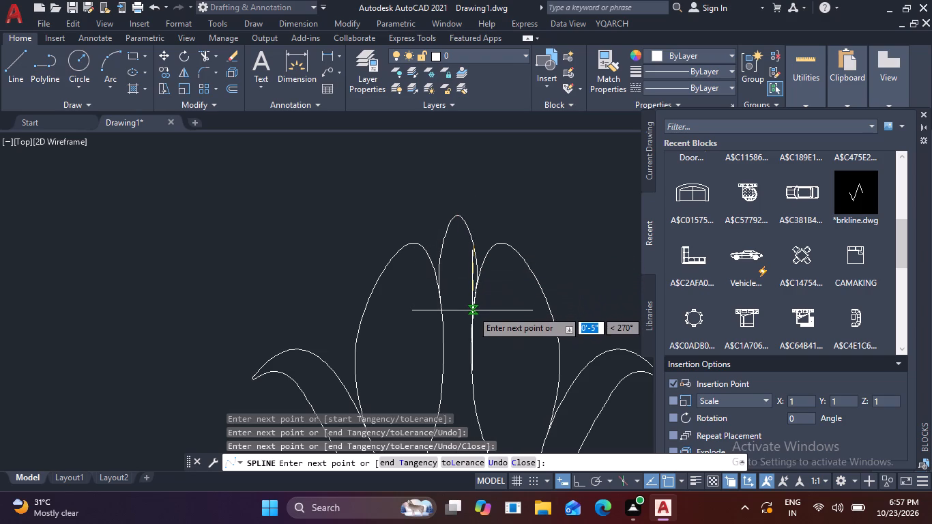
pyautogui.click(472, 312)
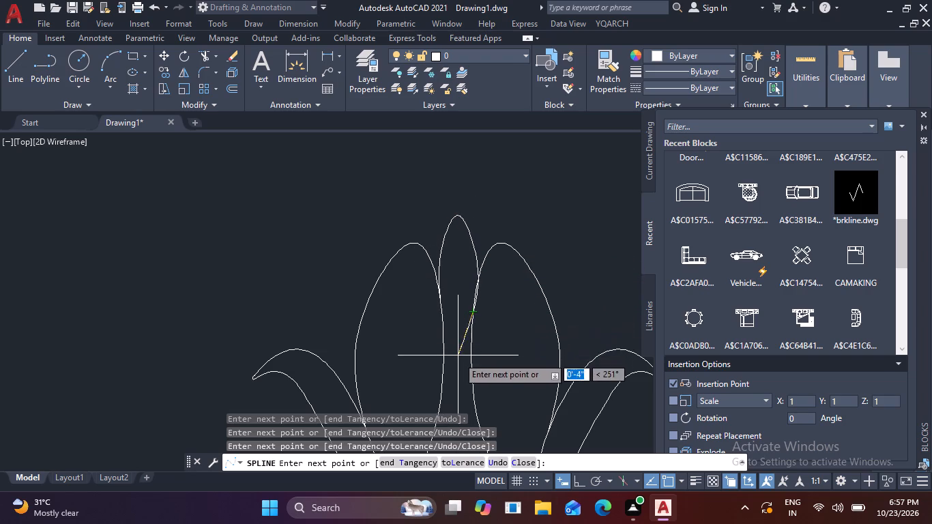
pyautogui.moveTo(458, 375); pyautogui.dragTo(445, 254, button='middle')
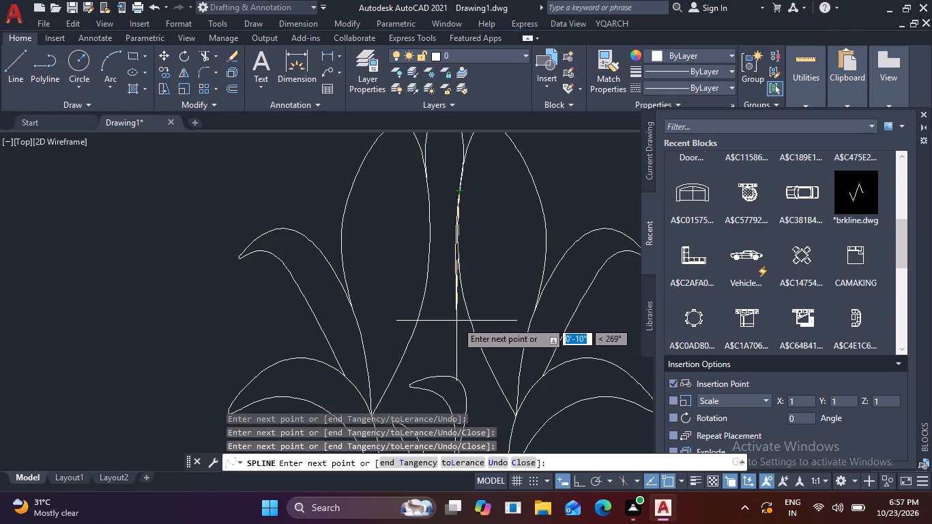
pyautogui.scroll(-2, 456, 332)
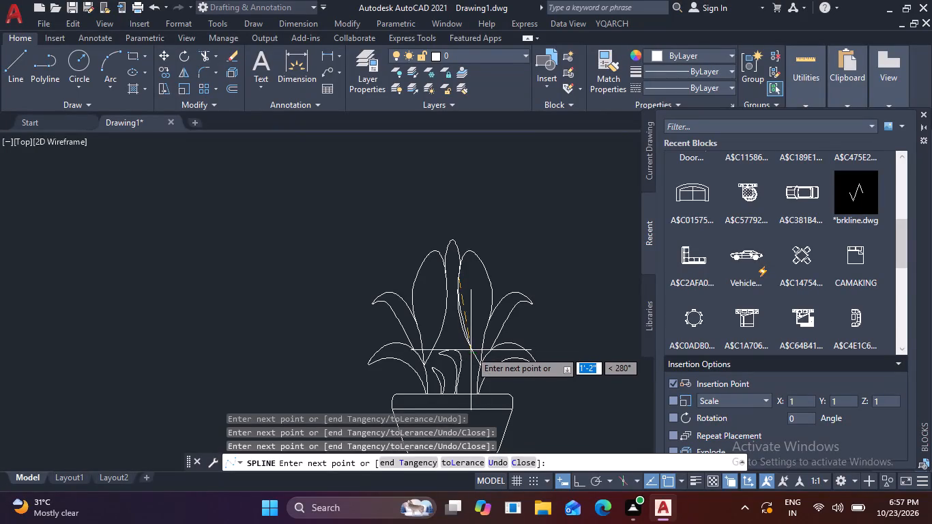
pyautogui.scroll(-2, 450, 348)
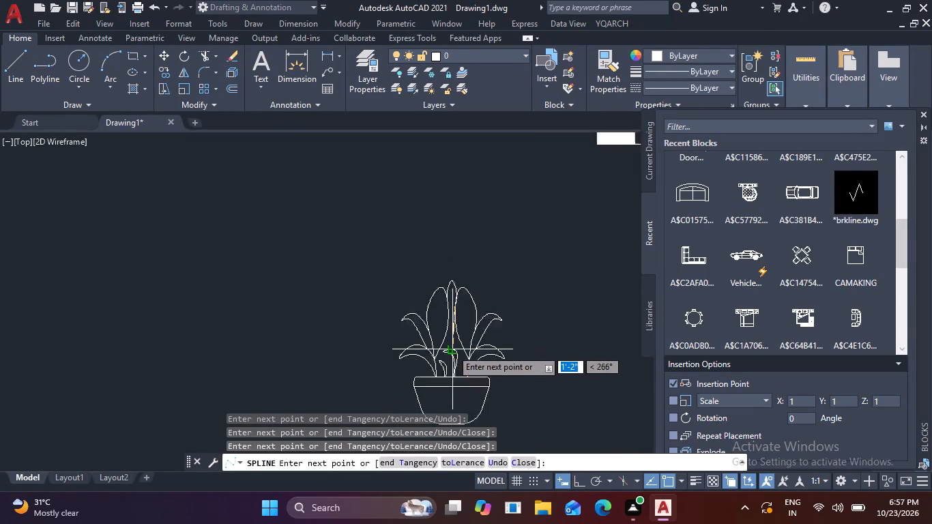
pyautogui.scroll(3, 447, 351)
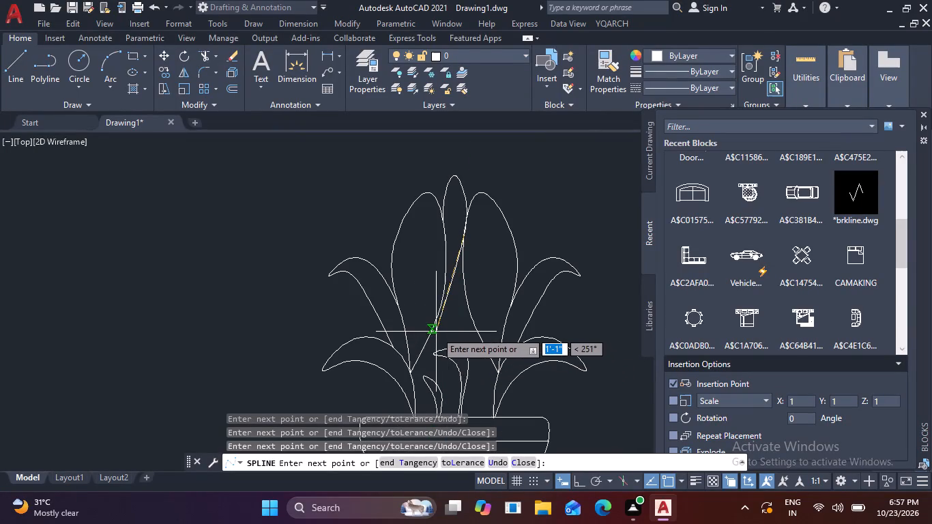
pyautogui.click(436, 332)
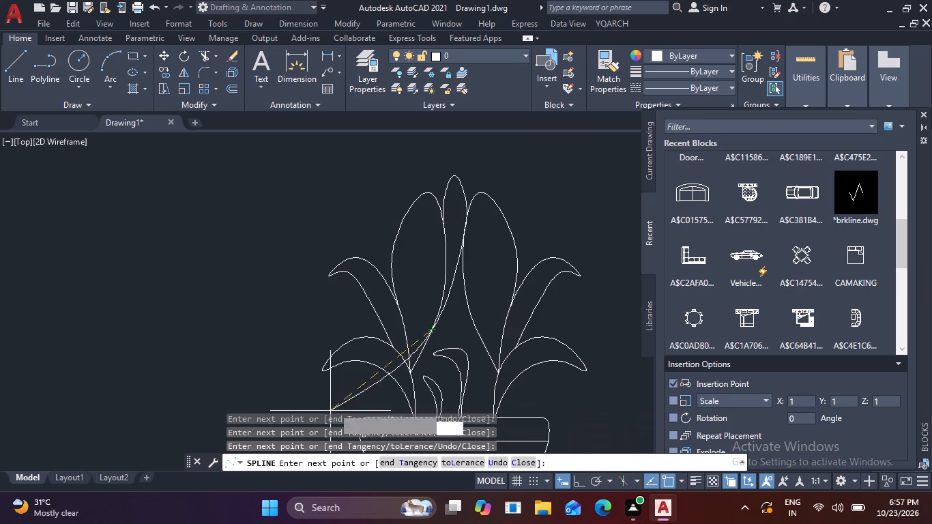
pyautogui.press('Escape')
# Move the whole potted plant from its pot's bottom midpoint to just outside the floor plan's front wall, right of the entrance steps.
pyautogui.scroll(-4, 473, 338)
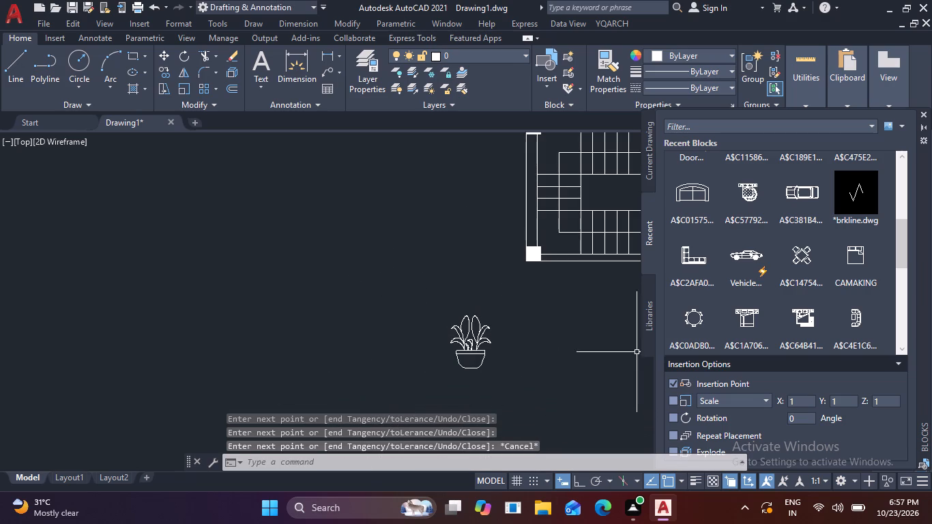
pyautogui.scroll(1, 562, 363)
pyautogui.moveTo(485, 407); pyautogui.dragTo(470, 396)
pyautogui.click(241, 267)
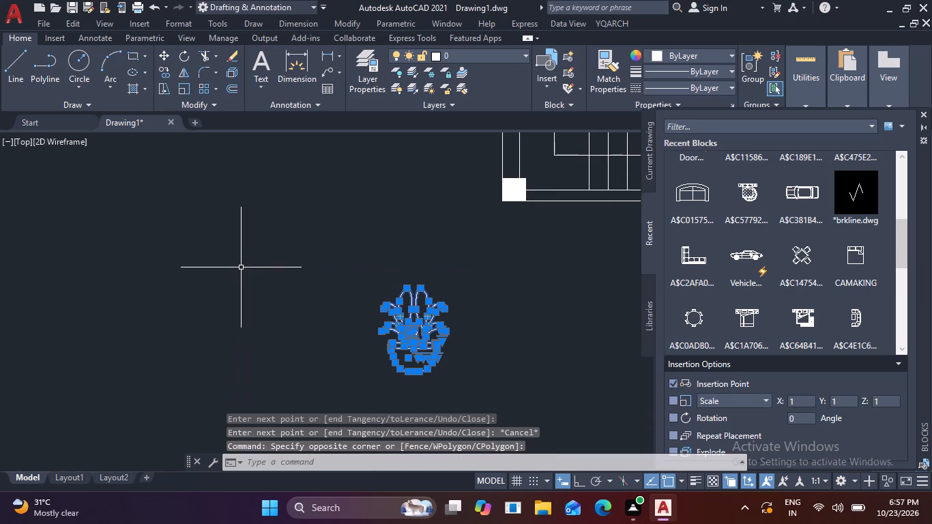
pyautogui.press('m')
pyautogui.press('space')
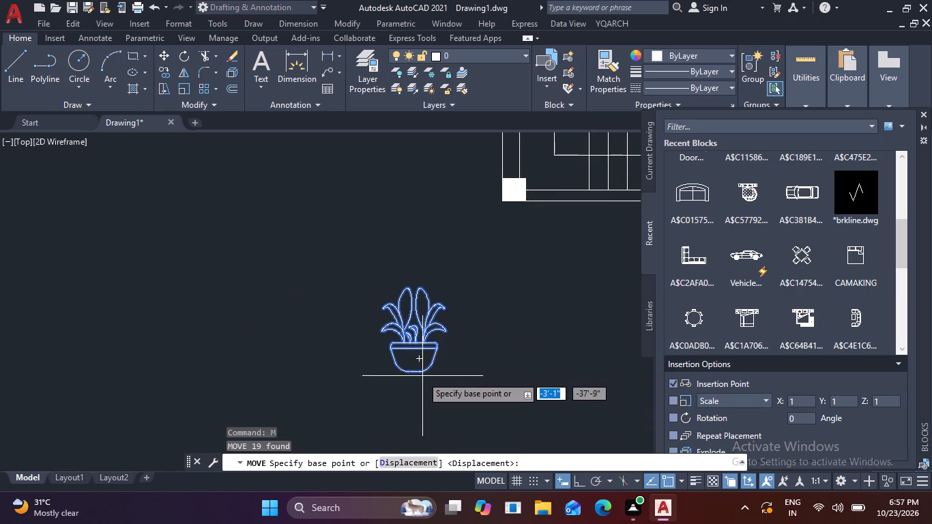
pyautogui.click(413, 372)
pyautogui.scroll(-2, 520, 331)
pyautogui.moveTo(520, 331); pyautogui.dragTo(177, 385, button='middle')
pyautogui.scroll(-1, 409, 360)
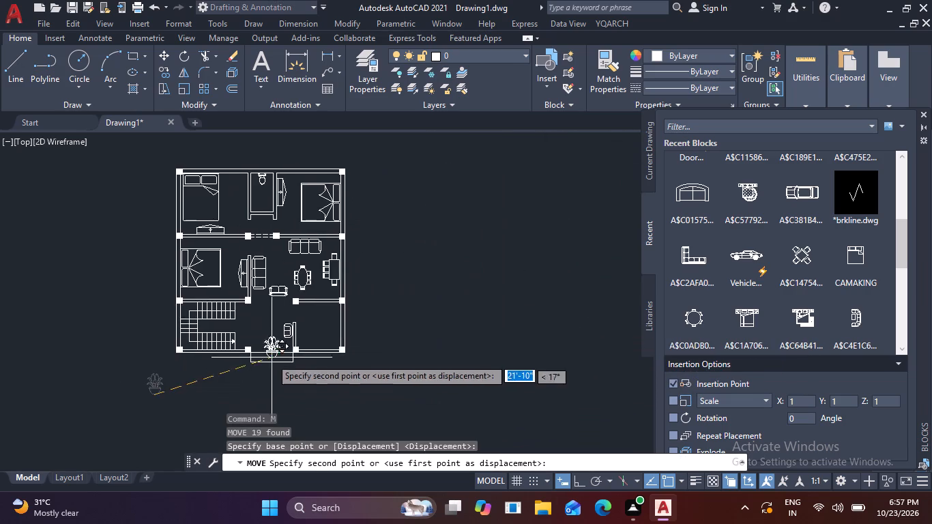
pyautogui.scroll(3, 288, 346)
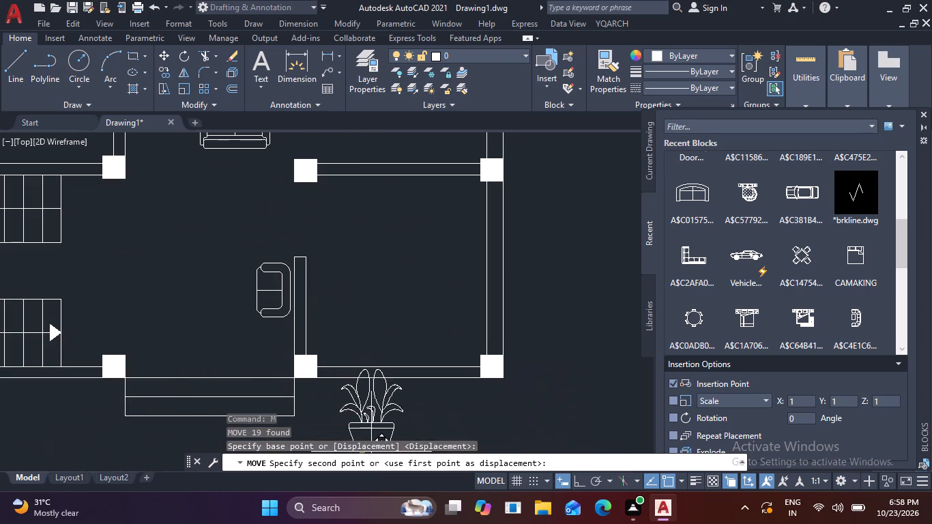
pyautogui.moveTo(384, 422); pyautogui.dragTo(366, 355, button='middle')
pyautogui.click(366, 411)
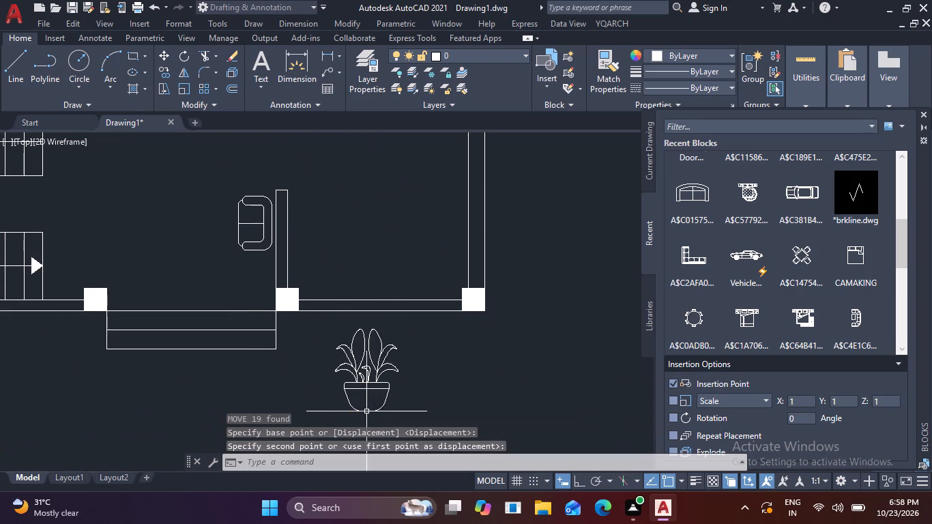
pyautogui.press('Escape')
# Scale the whole potted plant down to roughly half size about the bottom of its pot.
pyautogui.click(323, 321)
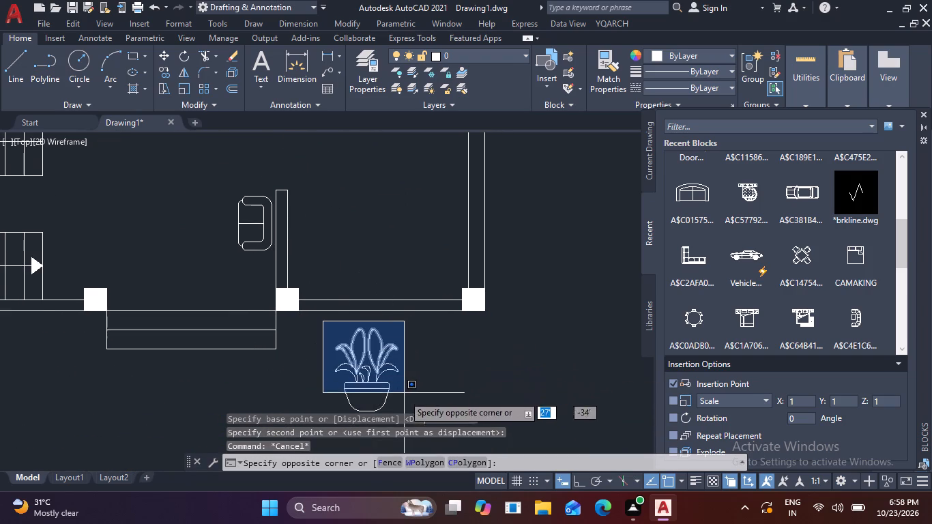
pyautogui.moveTo(410, 413); pyautogui.dragTo(405, 355, button='middle')
pyautogui.moveTo(405, 355); pyautogui.dragTo(404, 340, button='middle')
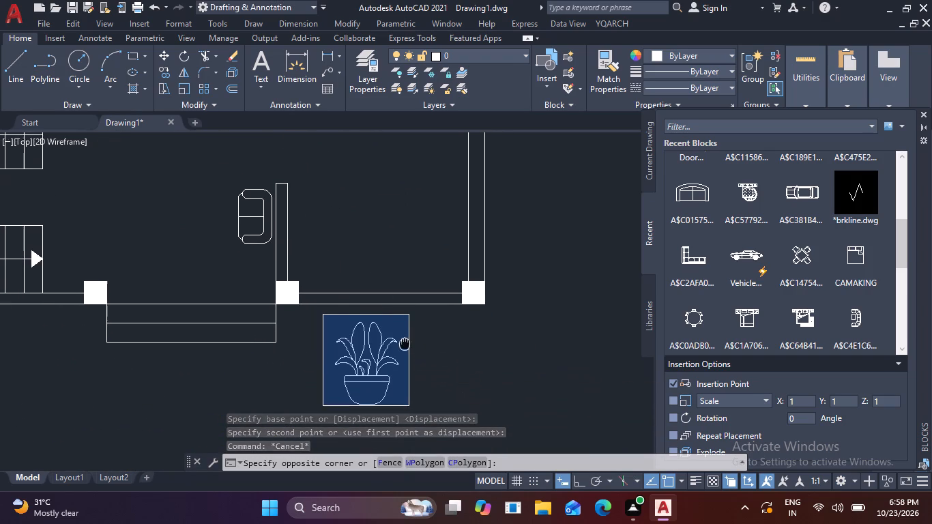
pyautogui.moveTo(404, 340); pyautogui.dragTo(399, 317, button='middle')
pyautogui.click(402, 392)
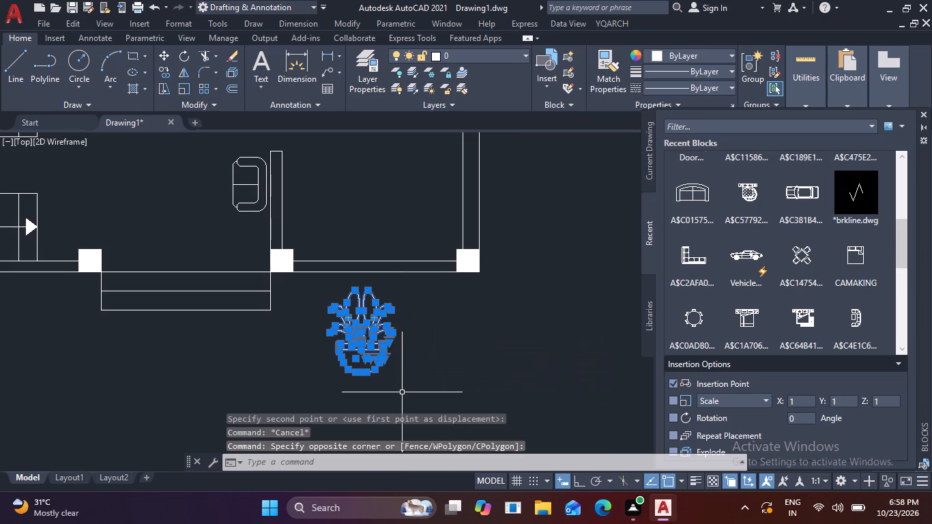
pyautogui.press('s')
pyautogui.write('C')
pyautogui.press('space')
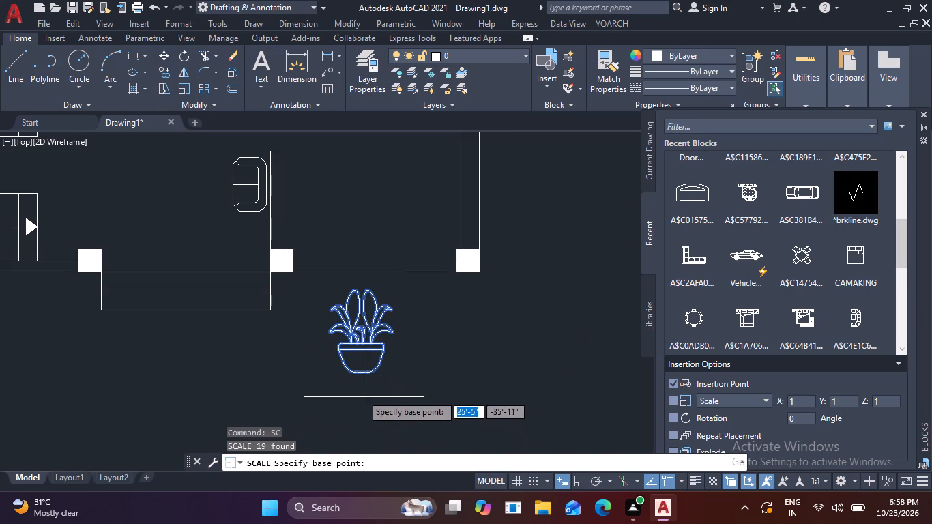
pyautogui.click(361, 375)
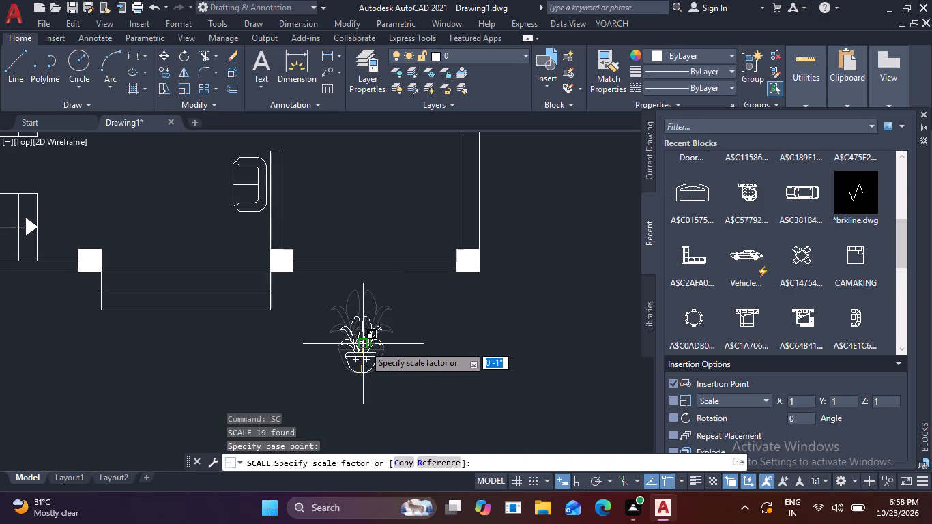
pyautogui.click(362, 351)
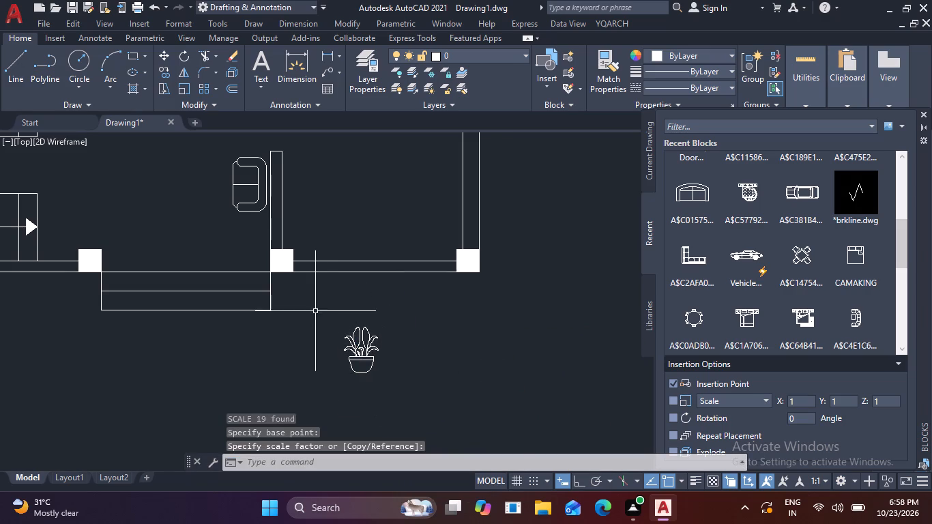
# Move the whole potted plant inside the entrance, against the partition wall just below the small sofa and above the front wall.
pyautogui.click(315, 310)
pyautogui.click(416, 400)
pyautogui.write('M')
pyautogui.press('space')
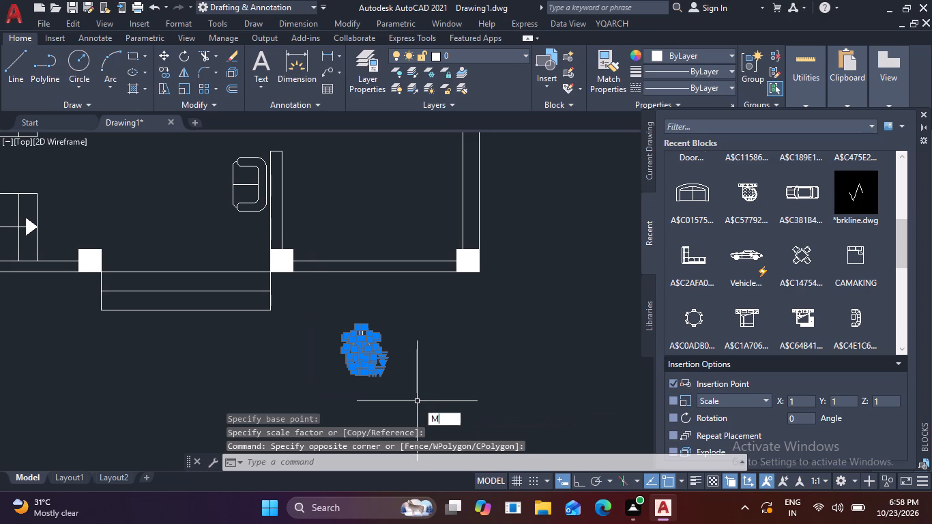
pyautogui.click(355, 375)
pyautogui.scroll(3, 238, 263)
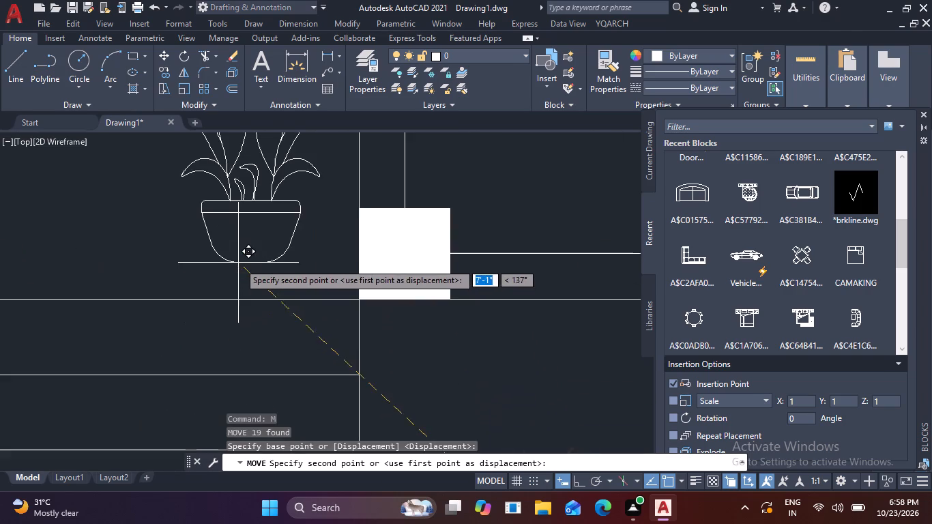
pyautogui.moveTo(259, 271); pyautogui.dragTo(278, 364, button='middle')
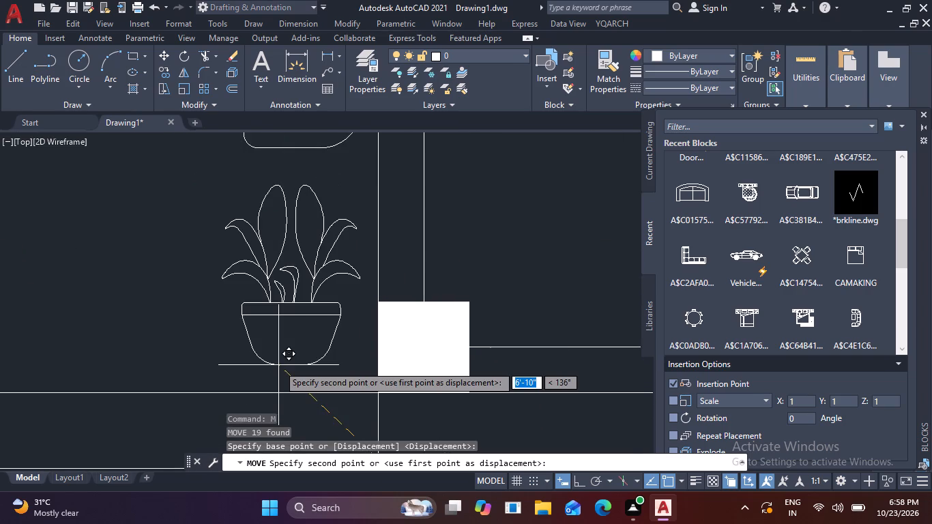
pyautogui.click(278, 365)
pyautogui.scroll(-3, 325, 400)
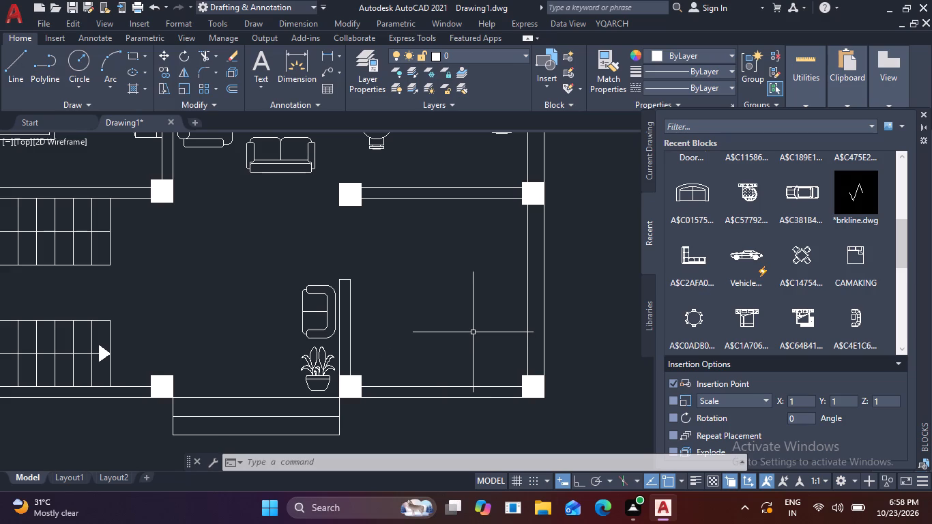
# With ortho on, draw an L-shaped counter line in the front-right room, about 6'-5" down from the upper wall, and about 6'-1" across to the partition.
pyautogui.write('L')
pyautogui.press('space')
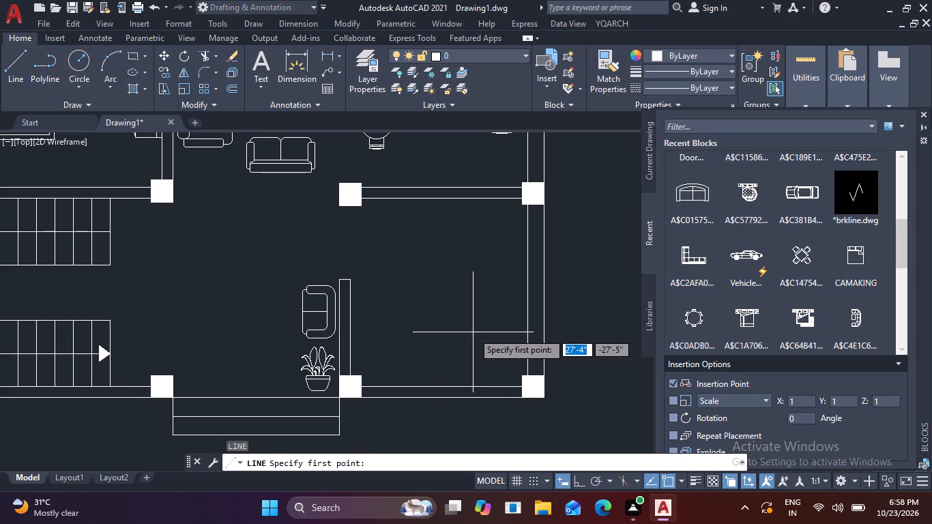
pyautogui.click(485, 200)
pyautogui.press('F8')
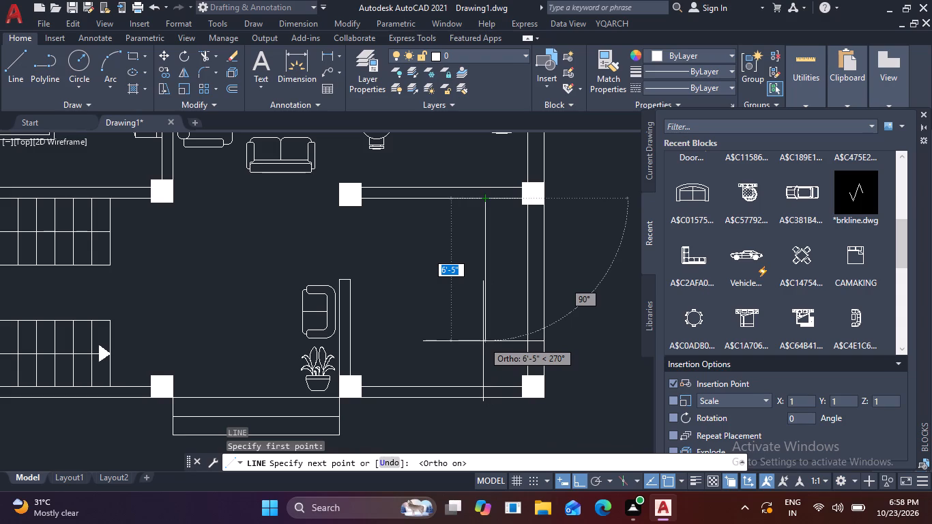
pyautogui.click(484, 345)
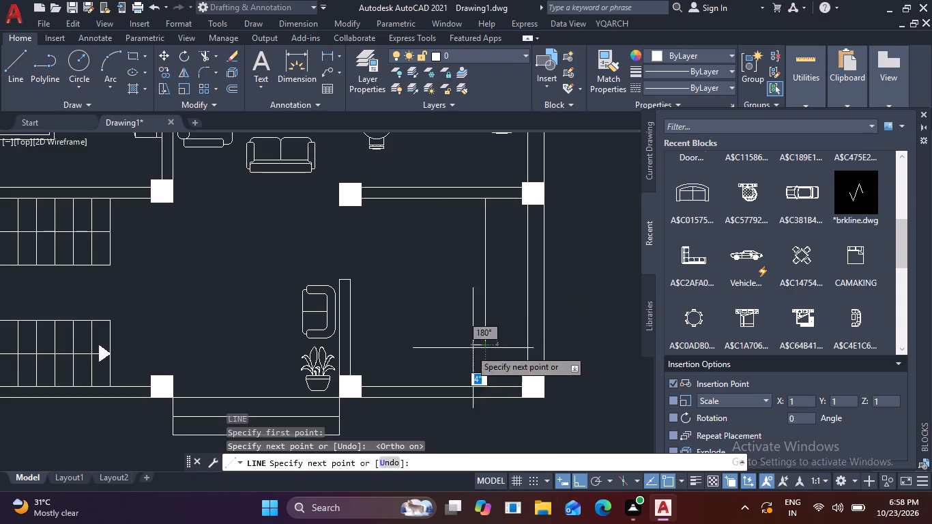
pyautogui.click(351, 347)
pyautogui.press('space')
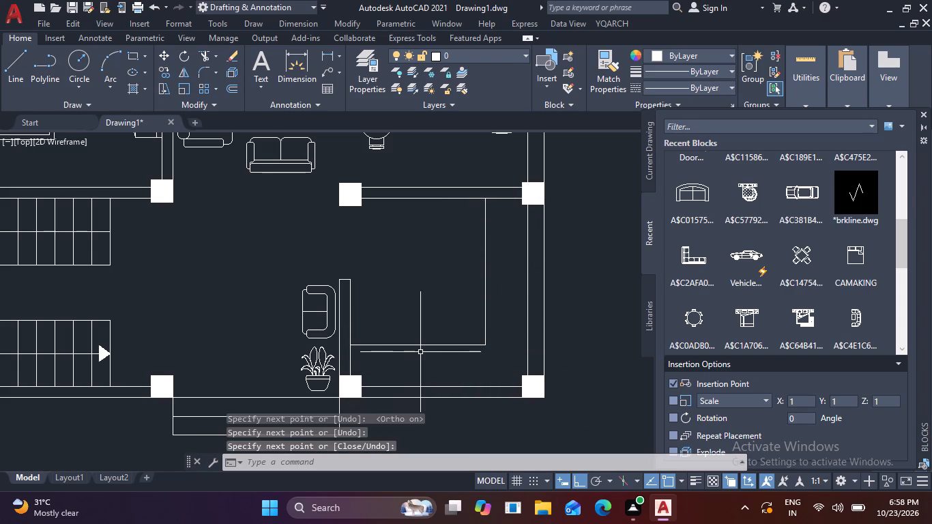
# Insert the two-burner stove block A$C06E24... from the recent blocks in the empty space outside the plan's right wall.
pyautogui.scroll(-2, 415, 350)
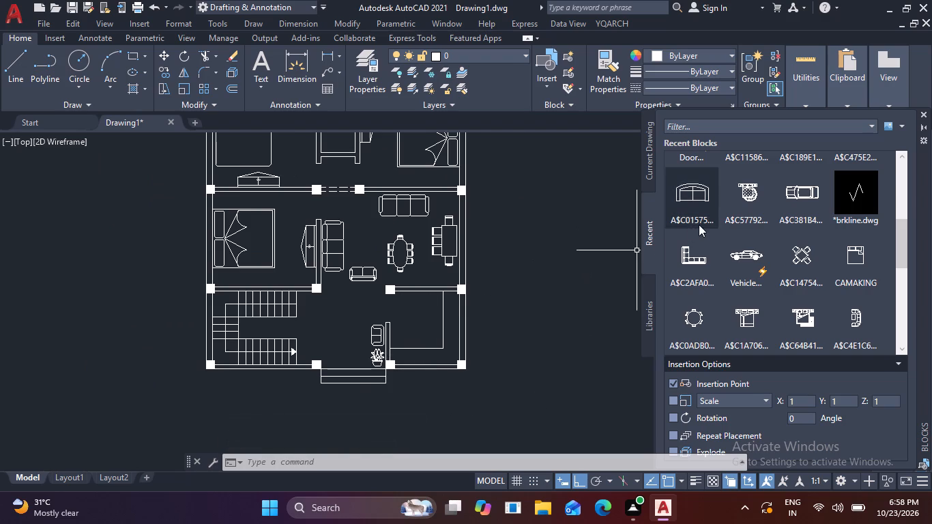
pyautogui.scroll(9, 702, 231)
pyautogui.moveTo(742, 303); pyautogui.dragTo(729, 304)
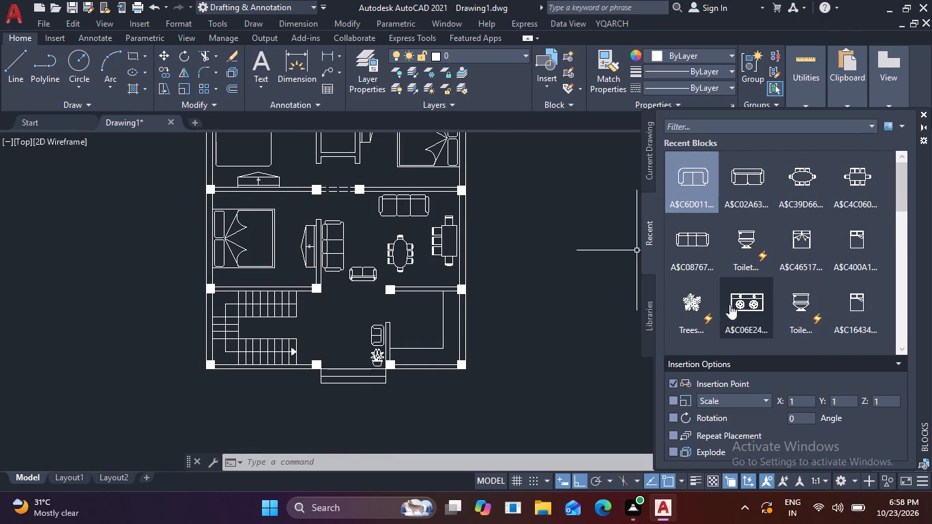
pyautogui.moveTo(729, 304); pyautogui.dragTo(551, 334)
# Rotate the stove block 90° about its upper-right corner so its long side stands vertical.
pyautogui.click(590, 351)
pyautogui.click(531, 301)
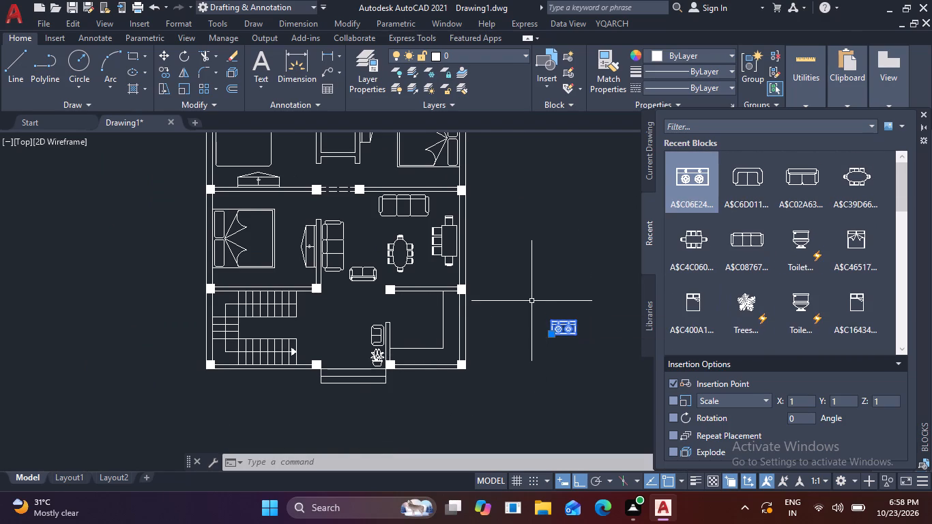
pyautogui.write('RO')
pyautogui.press('space')
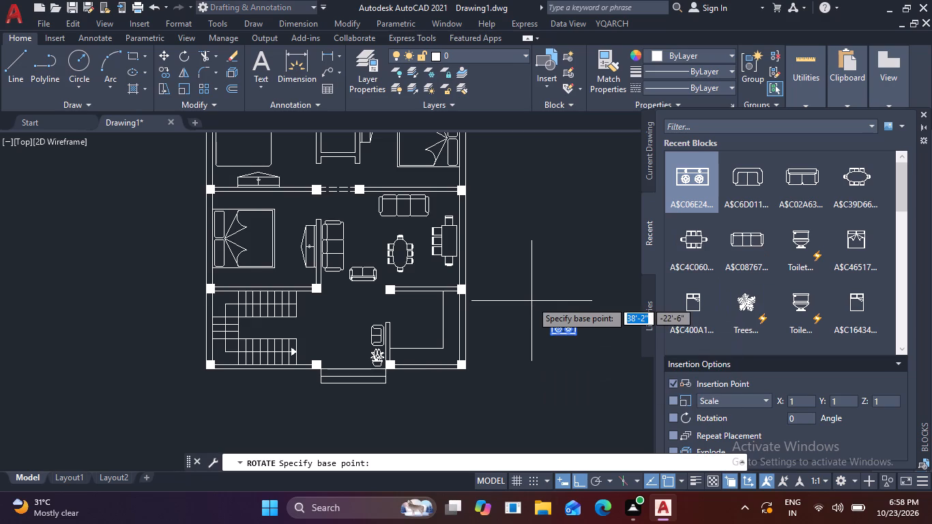
pyautogui.click(578, 321)
pyautogui.click(555, 267)
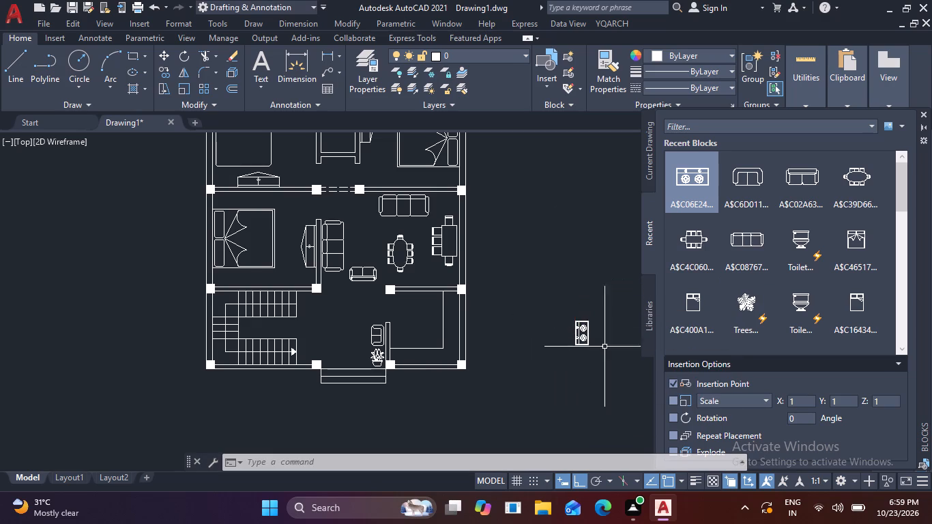
# With ortho off, copy the stove by its right edge's midpoint onto the right counter, against the inner face of the right wall.
pyautogui.moveTo(620, 375); pyautogui.dragTo(603, 367)
pyautogui.click(557, 307)
pyautogui.write('CO')
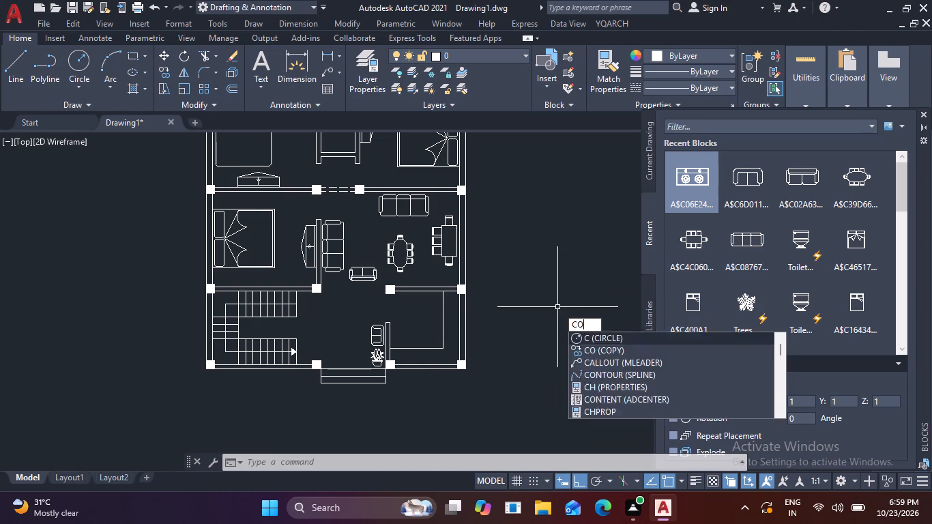
pyautogui.press('space')
pyautogui.scroll(3, 596, 323)
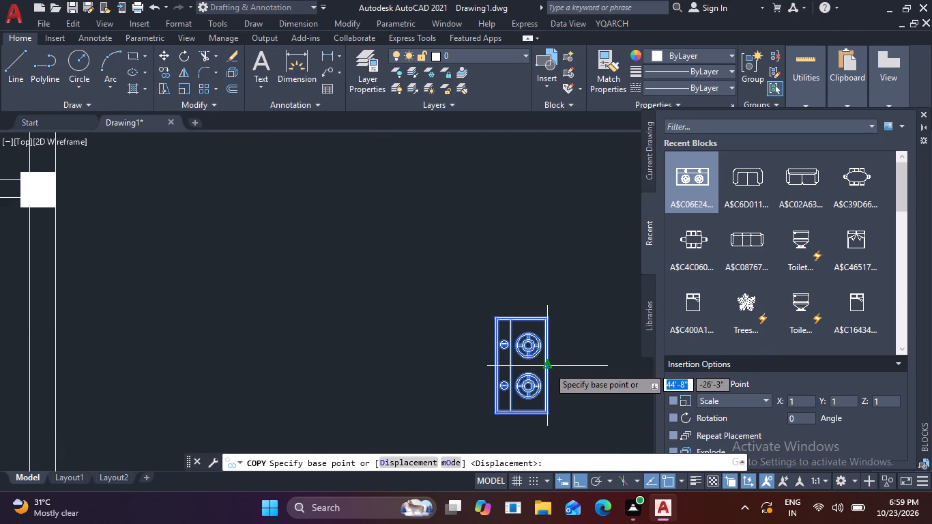
pyautogui.click(548, 364)
pyautogui.scroll(-2, 450, 373)
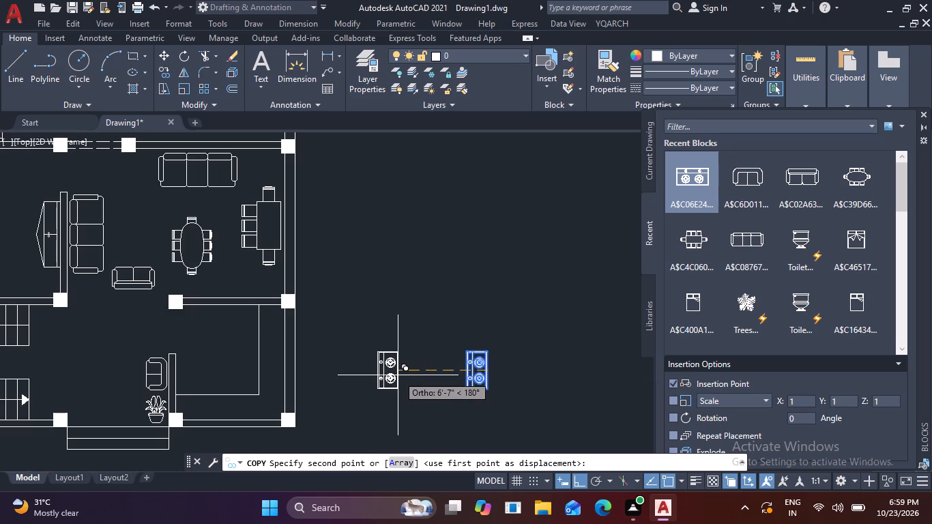
pyautogui.press('F8')
pyautogui.scroll(2, 272, 352)
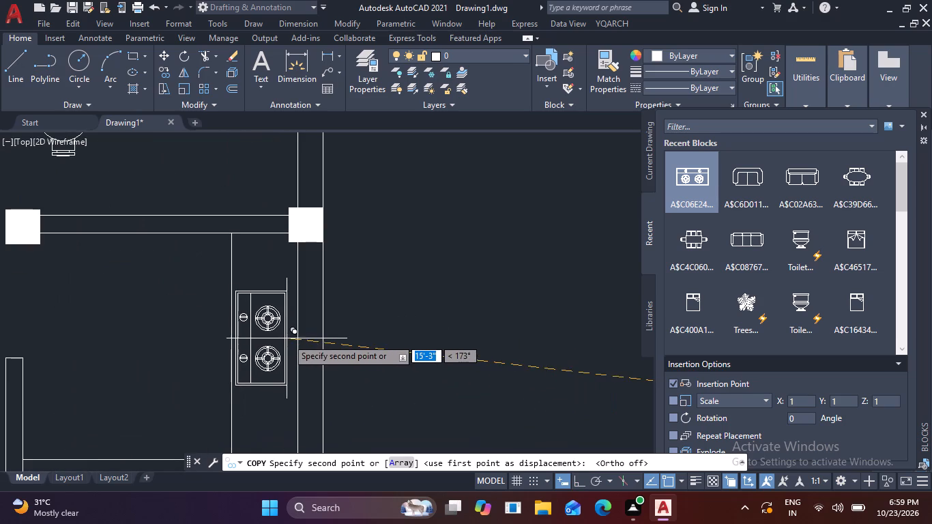
pyautogui.scroll(2, 292, 332)
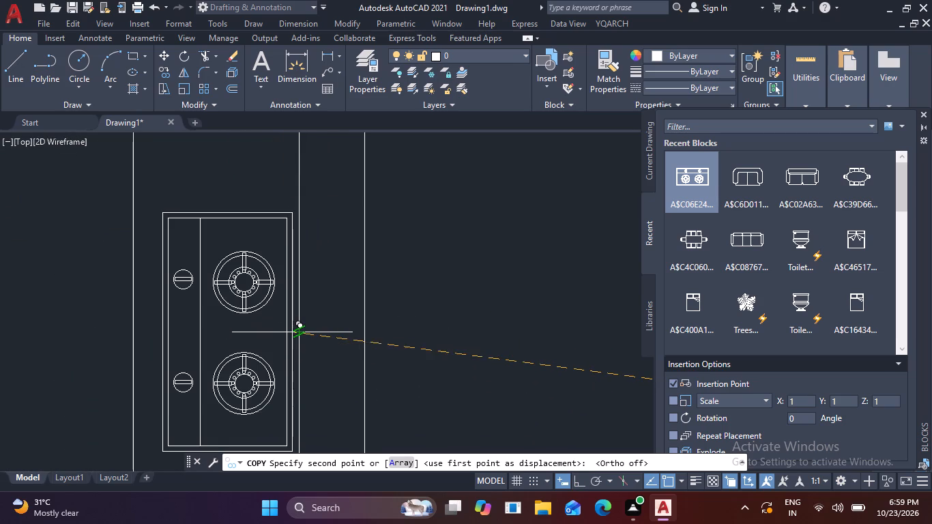
pyautogui.scroll(1, 292, 332)
pyautogui.click(292, 332)
pyautogui.scroll(-3, 289, 345)
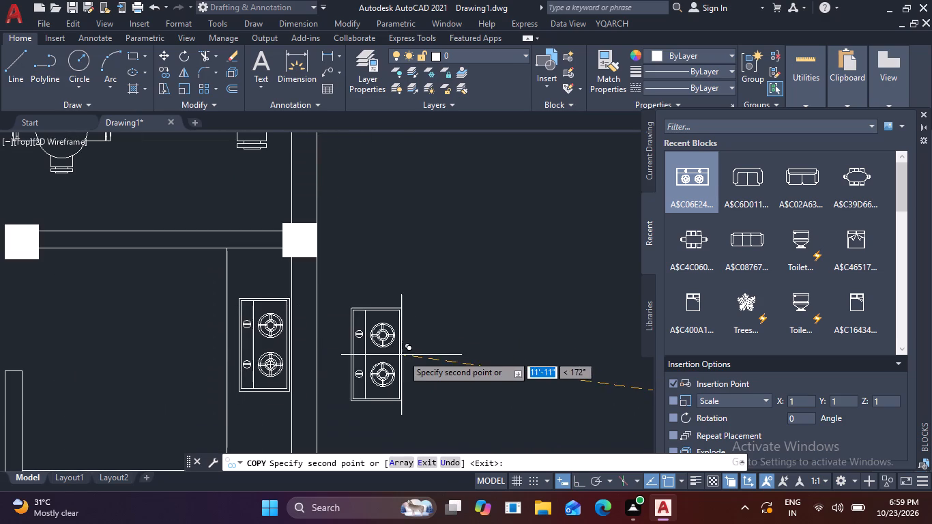
pyautogui.press('Escape')
# Scale the copied stove up slightly, to roughly 1.1 times its size, about a point on its right edge.
pyautogui.scroll(3, 205, 380)
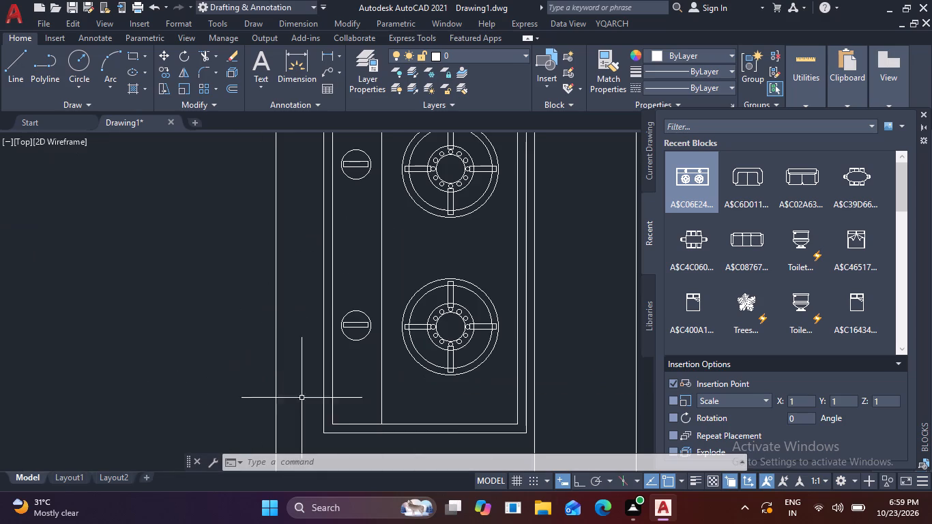
pyautogui.click(378, 437)
pyautogui.click(357, 411)
pyautogui.moveTo(441, 351); pyautogui.dragTo(320, 396, button='middle')
pyautogui.scroll(-2, 320, 396)
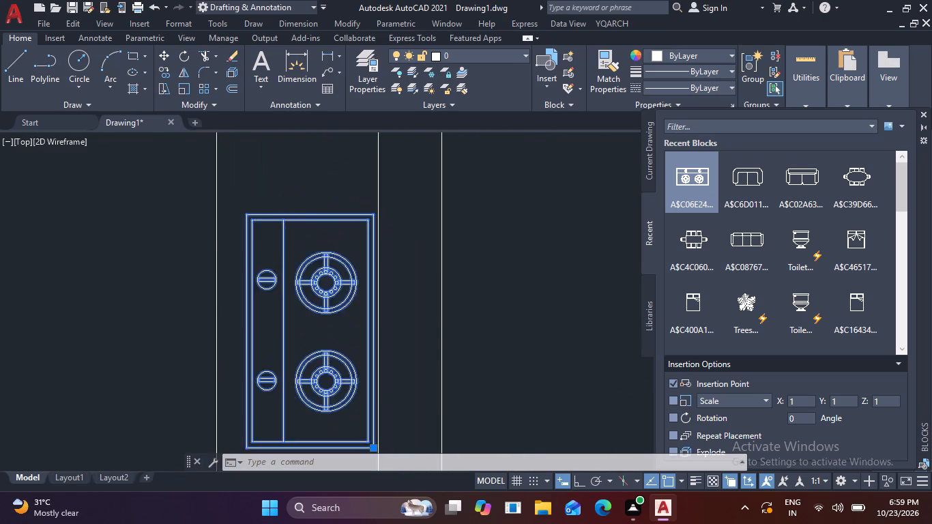
pyautogui.press('s')
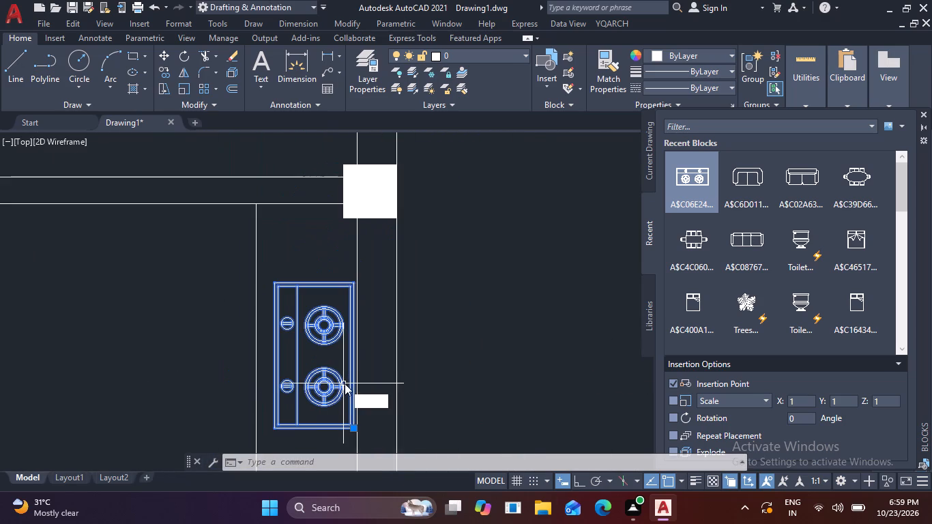
pyautogui.press('c')
pyautogui.press('space')
pyautogui.scroll(2, 348, 350)
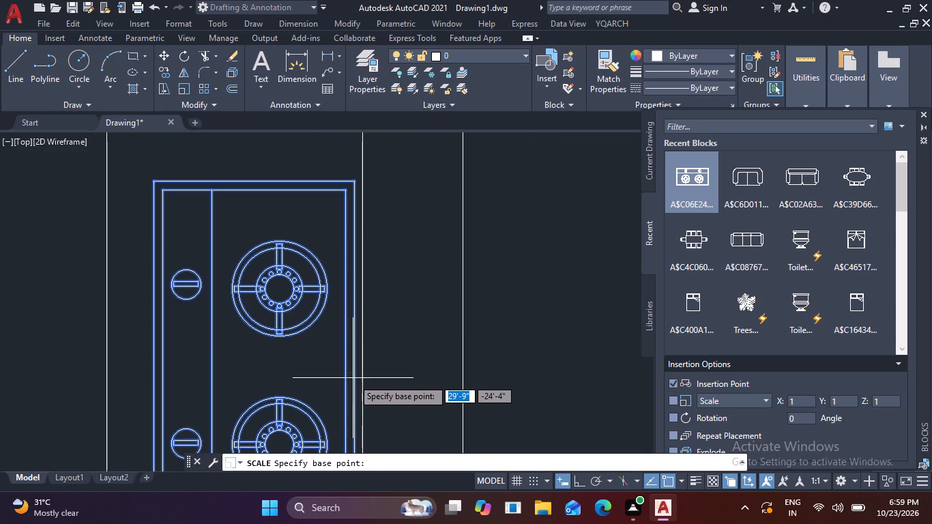
pyautogui.click(353, 368)
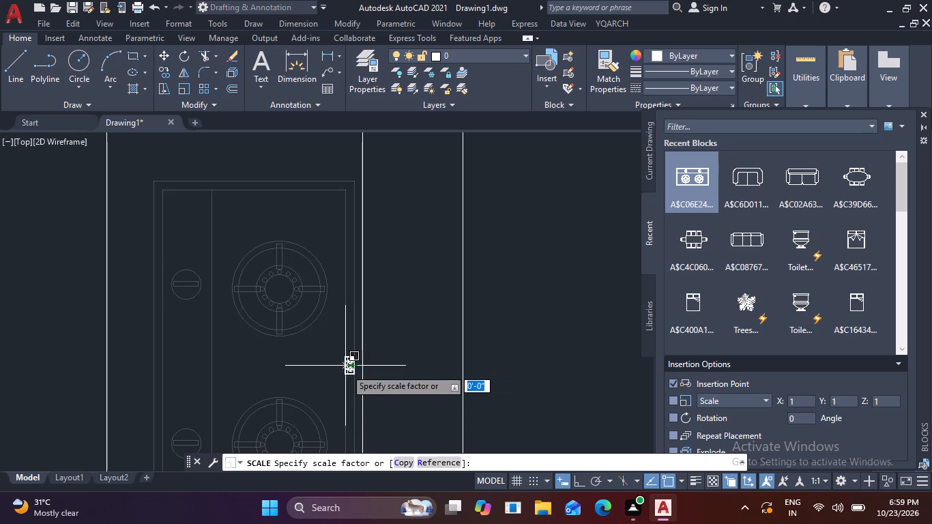
pyautogui.click(149, 317)
pyautogui.scroll(-4, 187, 321)
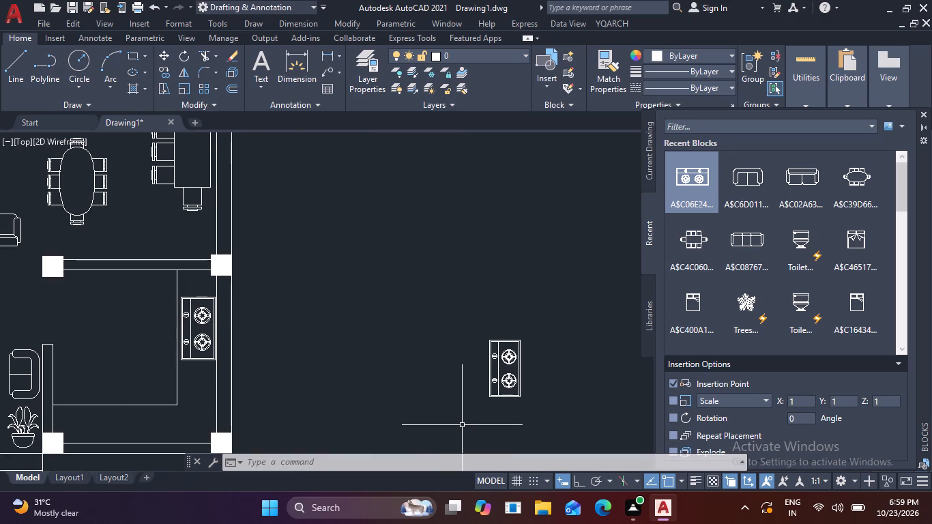
# Delete the original stove block left outside the plan.
pyautogui.click(536, 426)
pyautogui.click(416, 375)
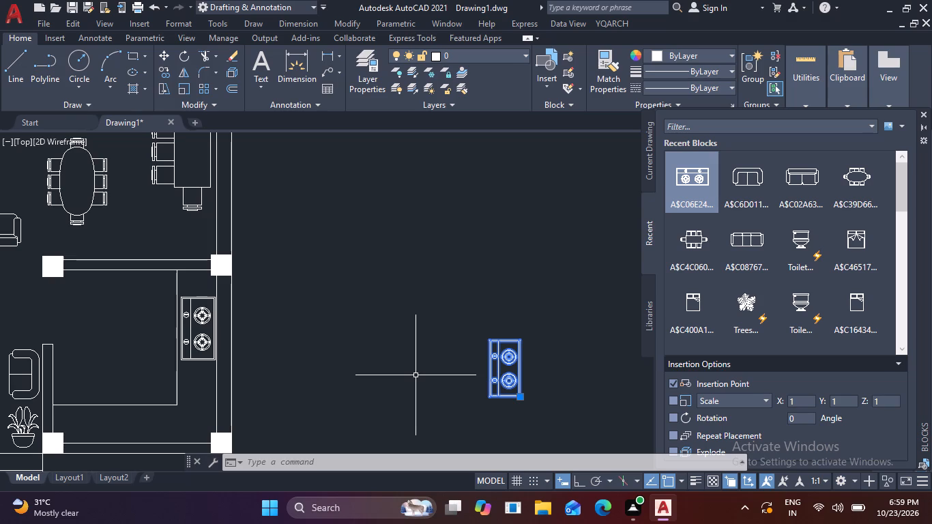
pyautogui.press('Delete')
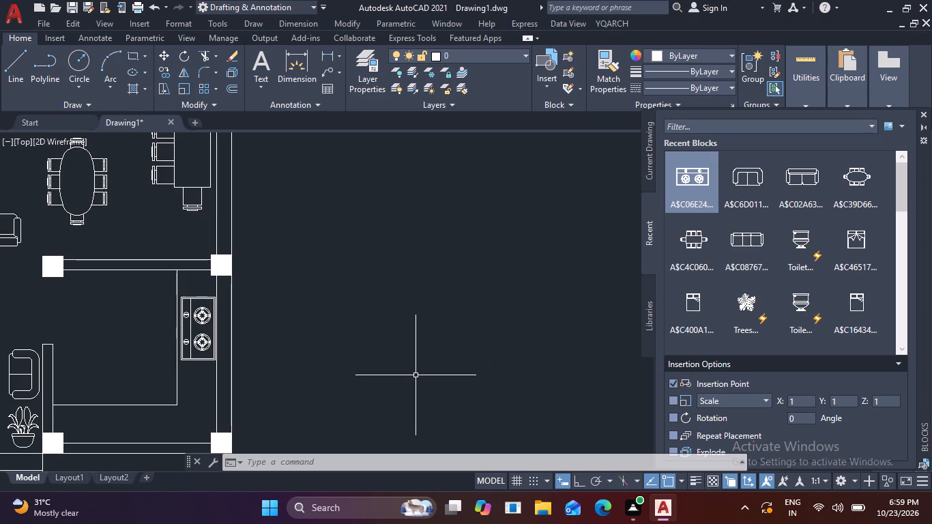
# Draw a rectangle about 3'-3" by 1'-7" on the lower counter, between the counter line and the front wall.
pyautogui.moveTo(404, 306); pyautogui.dragTo(447, 263, button='middle')
pyautogui.moveTo(206, 373); pyautogui.dragTo(248, 316, button='middle')
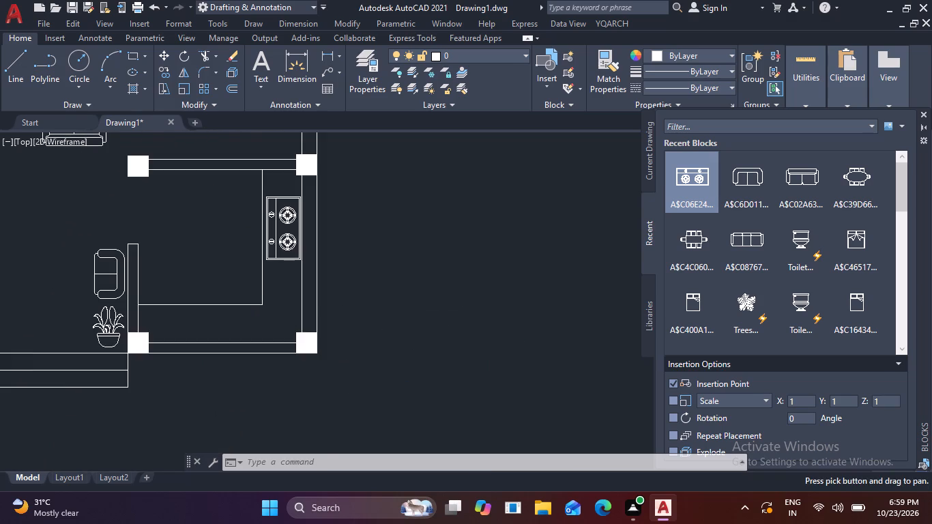
pyautogui.scroll(2, 247, 318)
pyautogui.write('REC')
pyautogui.press('space')
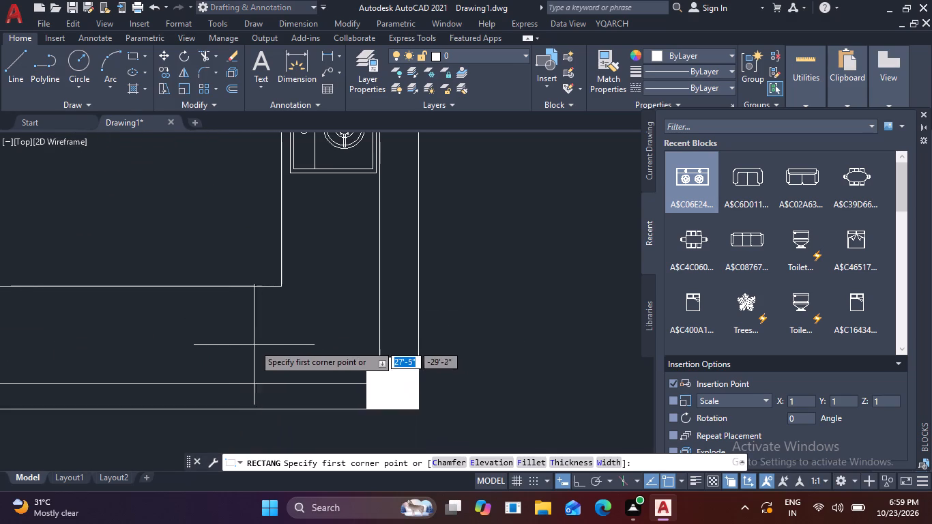
pyautogui.moveTo(190, 319); pyautogui.dragTo(335, 332, button='middle')
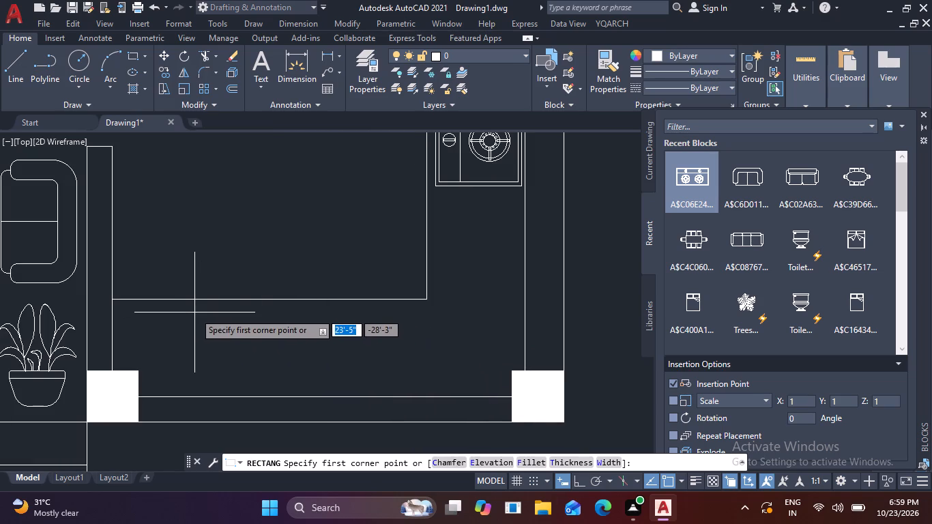
pyautogui.click(188, 308)
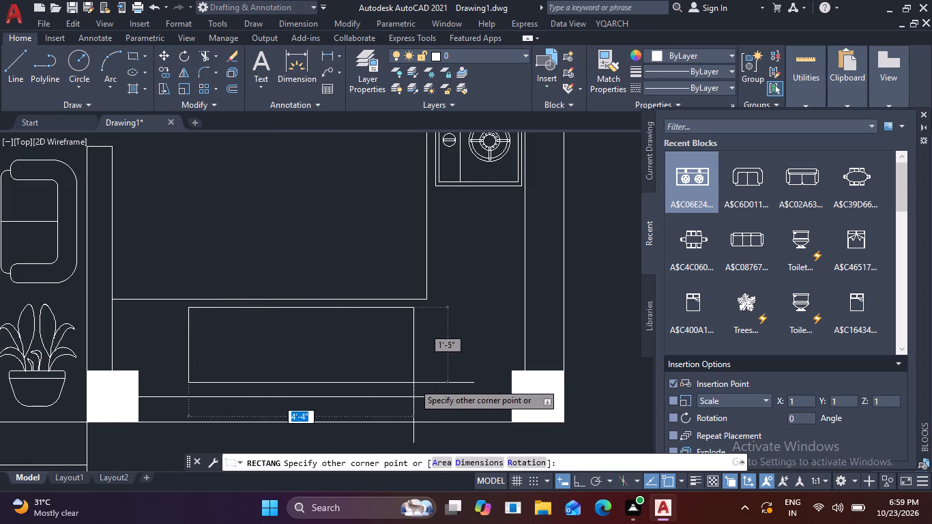
pyautogui.click(357, 389)
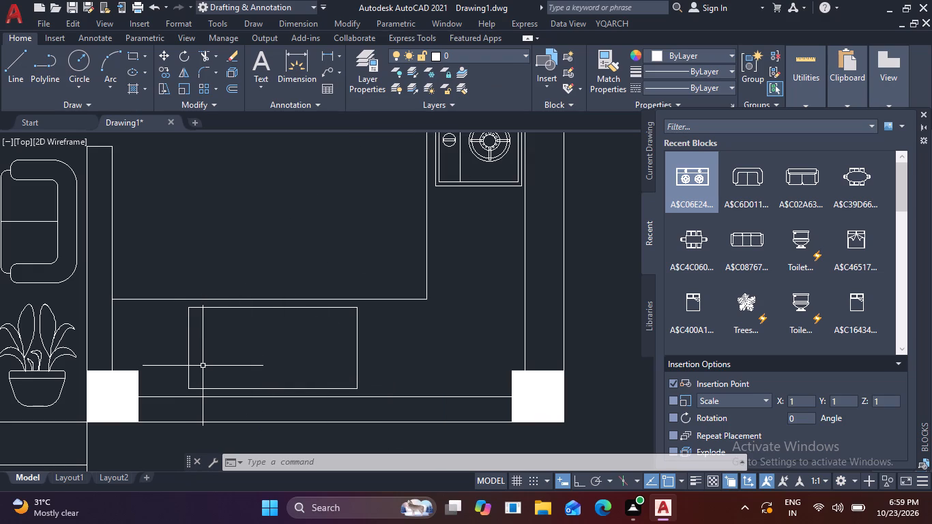
# Draw a basin rectangle about 1'-7" by 1'-3" inside the left part of the sink outline on the lower counter.
pyautogui.write('REC')
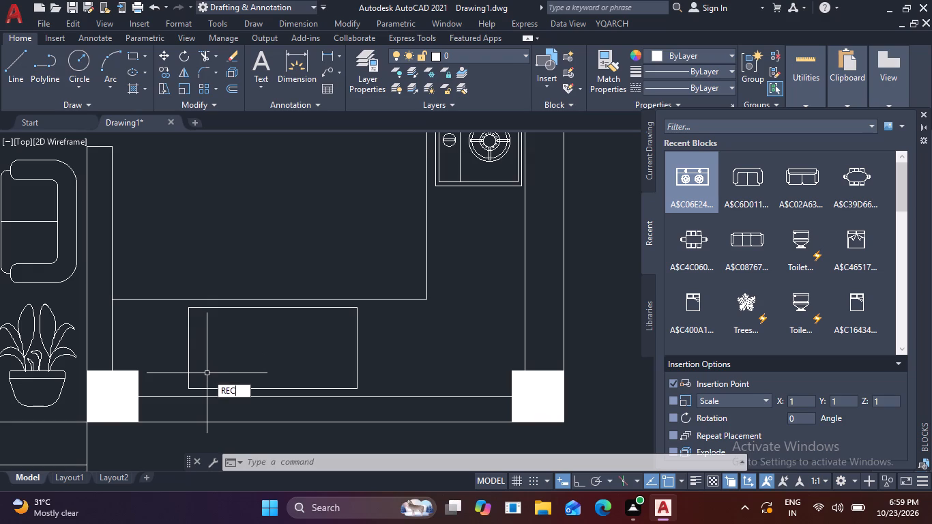
pyautogui.press('space')
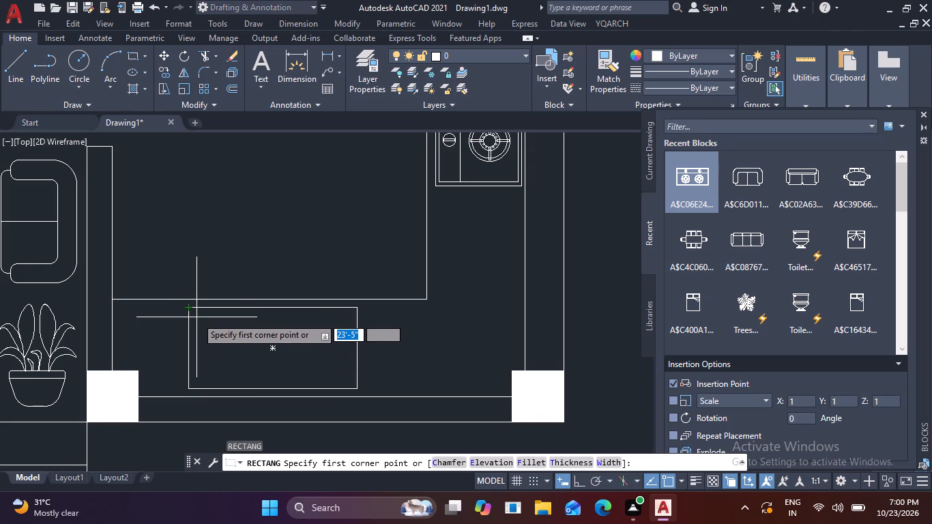
pyautogui.click(196, 317)
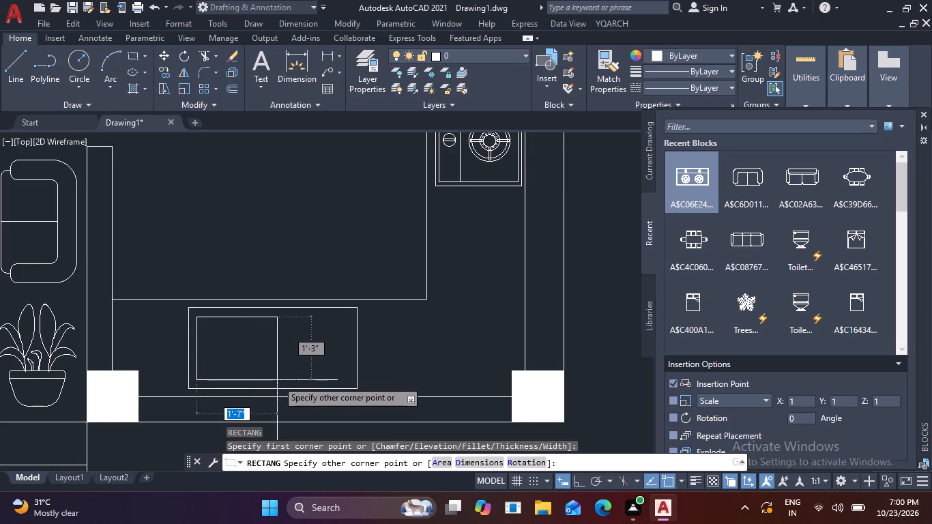
pyautogui.click(277, 380)
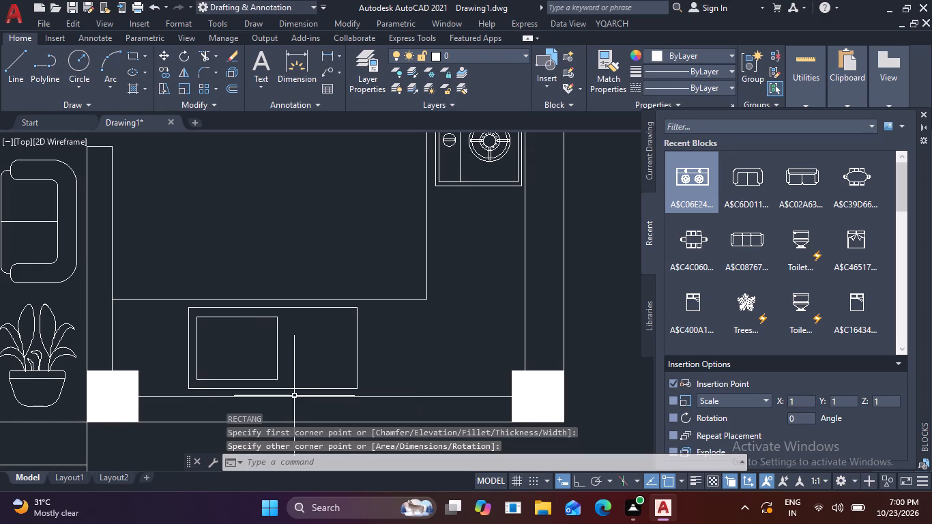
# With ortho on, draw a horizontal line about 1'-3" long beside the basin, level with the basin's top edge.
pyautogui.write('L')
pyautogui.press('space')
pyautogui.scroll(2, 272, 327)
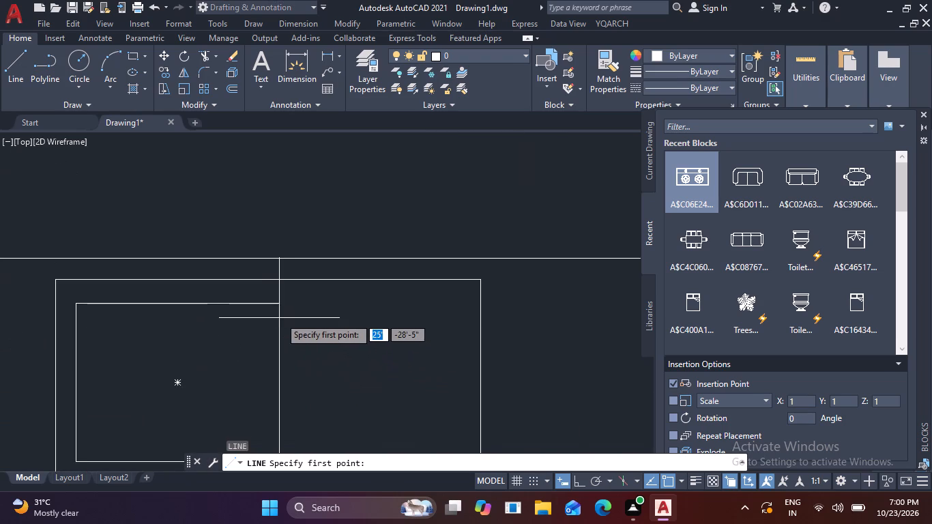
pyautogui.click(295, 306)
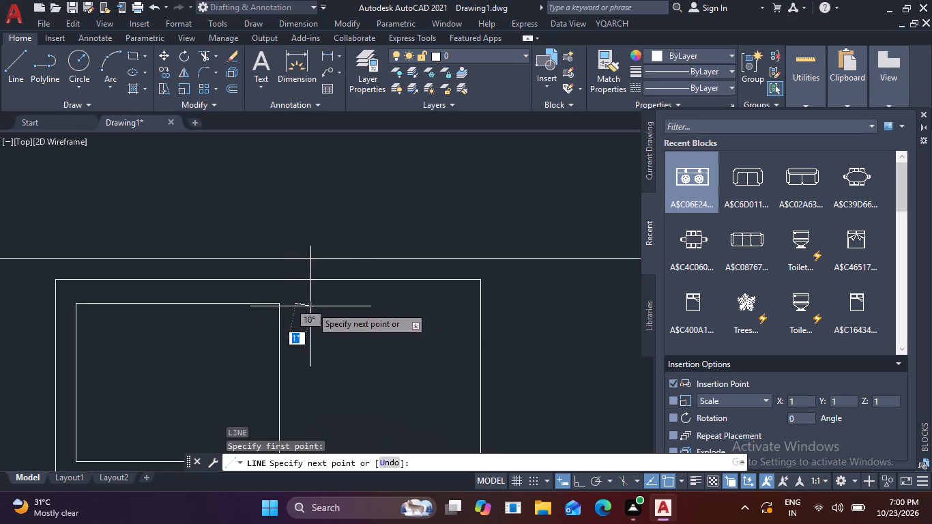
pyautogui.press('F8')
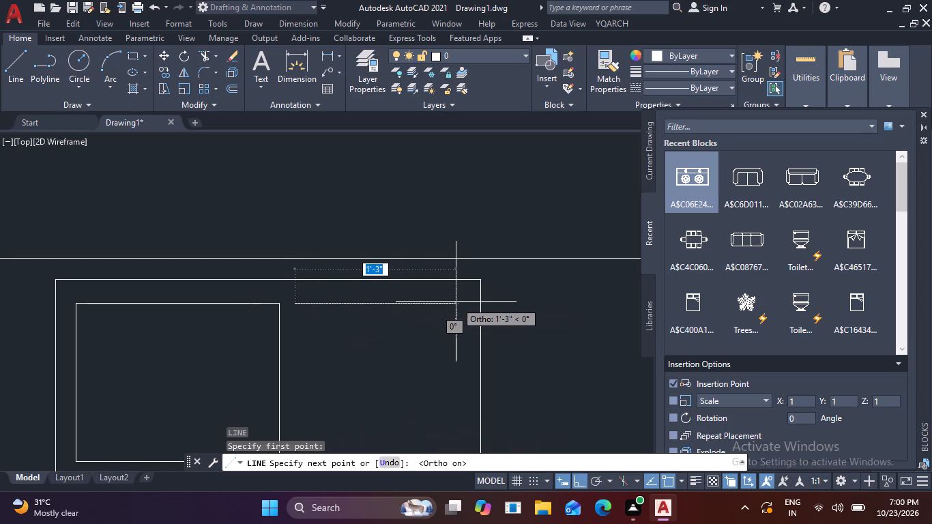
pyautogui.click(463, 303)
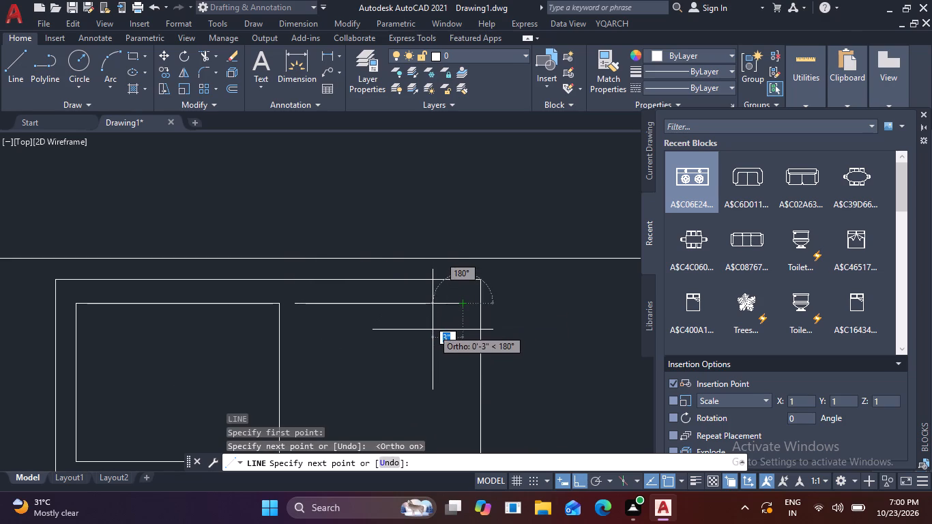
pyautogui.press('Escape')
# Copy the drainboard line downward as a fitted array of 15 items, ending level with the basin's bottom edge.
pyautogui.moveTo(433, 328); pyautogui.dragTo(426, 321)
pyautogui.click(377, 288)
pyautogui.write('CO')
pyautogui.press('space')
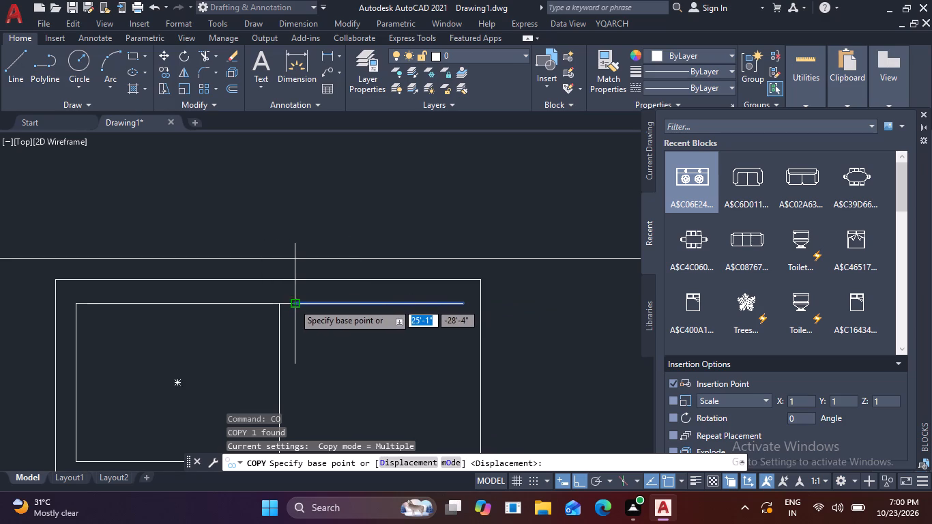
pyautogui.click(293, 303)
pyautogui.click(400, 463)
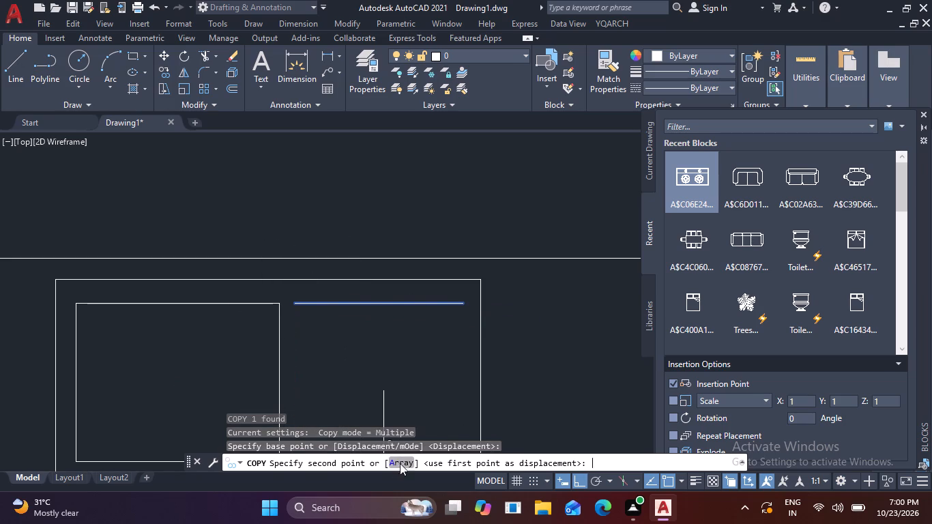
pyautogui.press('1')
pyautogui.write('5')
pyautogui.press('space')
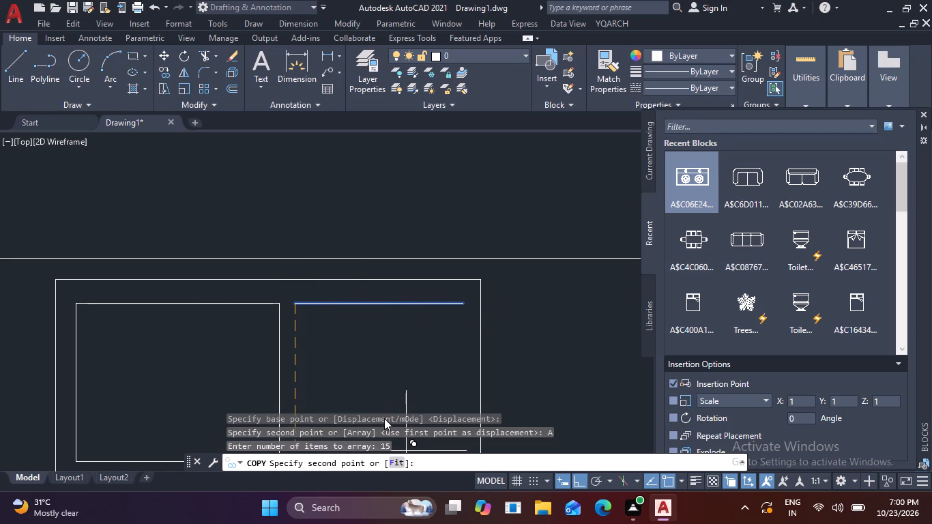
pyautogui.click(396, 465)
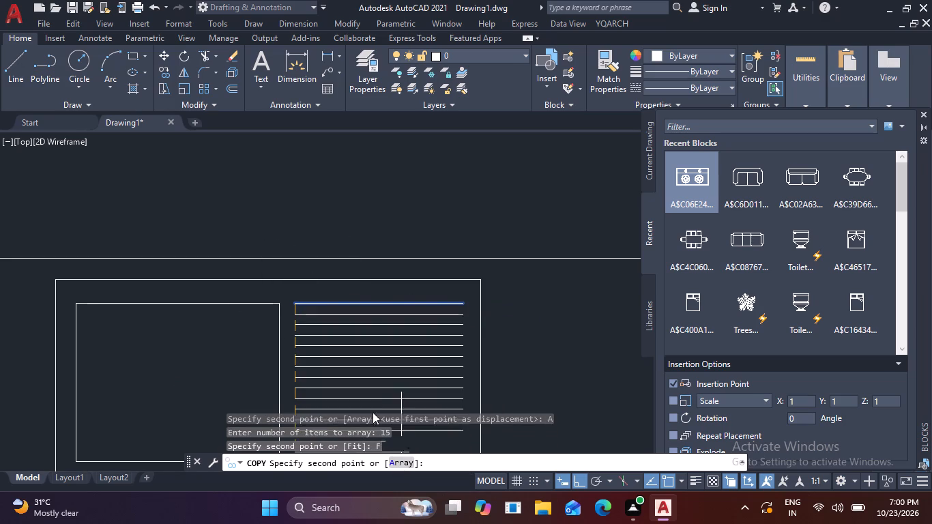
pyautogui.scroll(-1, 373, 403)
pyautogui.moveTo(373, 403); pyautogui.dragTo(398, 315, button='middle')
pyautogui.scroll(3, 360, 353)
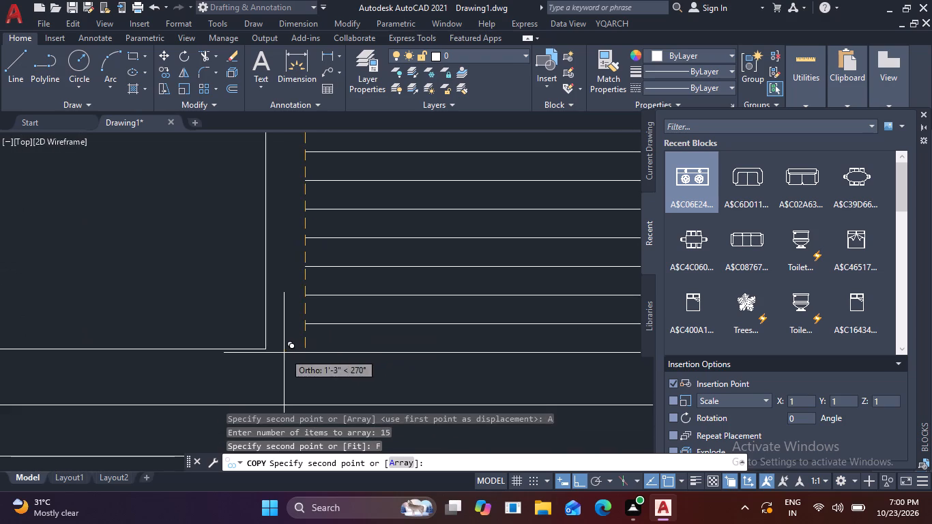
pyautogui.click(305, 349)
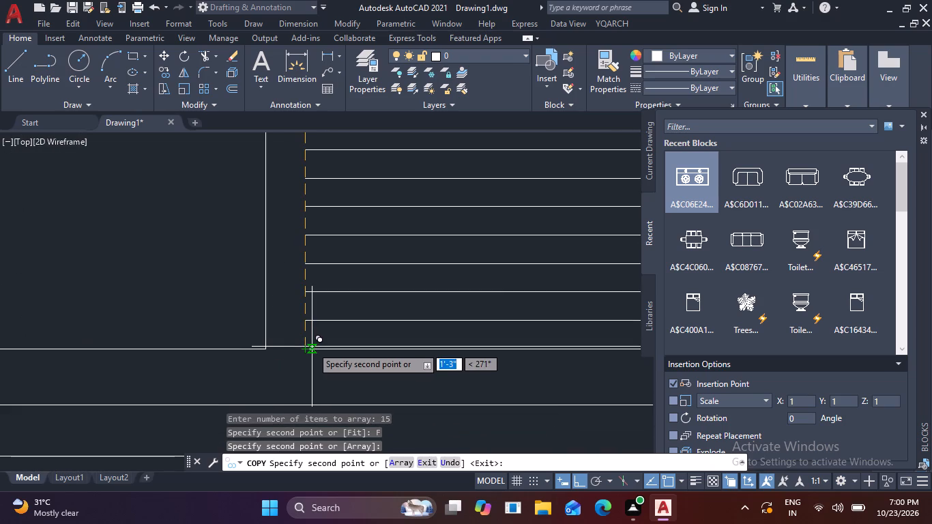
pyautogui.press('Escape')
# Draw a drain circle of about 1" radius near the basin's lower-right corner.
pyautogui.scroll(-5, 313, 347)
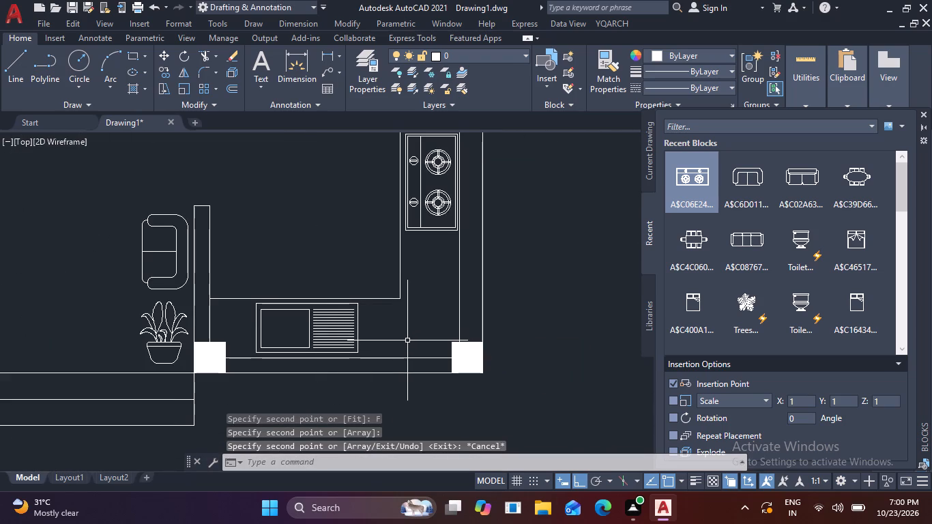
pyautogui.press('c')
pyautogui.press('space')
pyautogui.scroll(3, 278, 324)
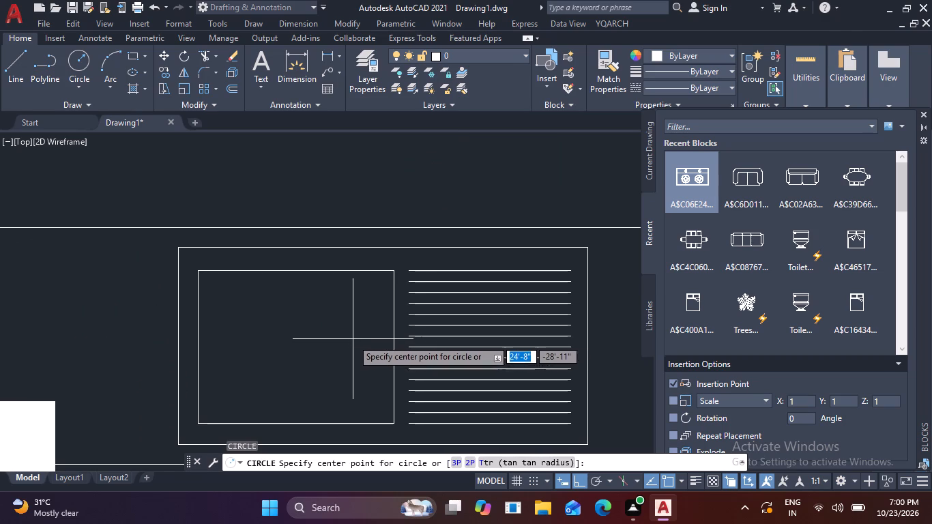
pyautogui.click(349, 397)
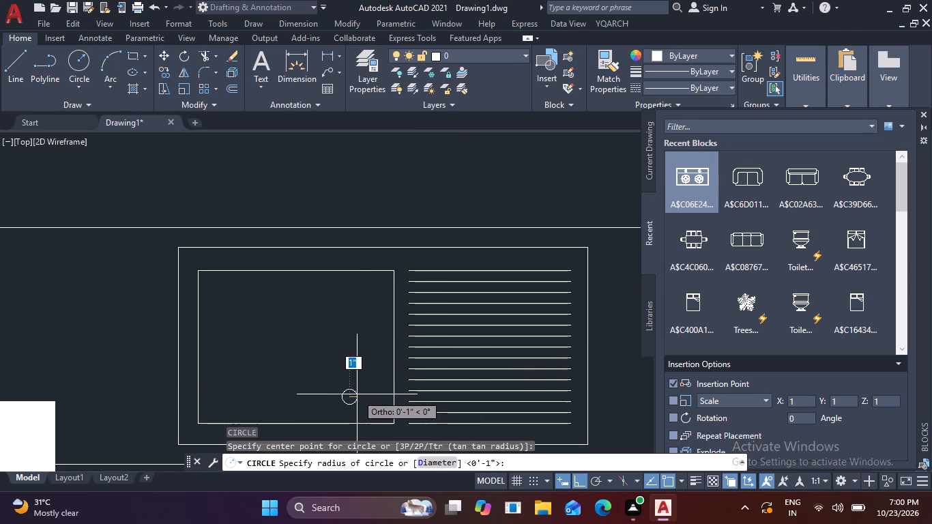
pyautogui.click(358, 394)
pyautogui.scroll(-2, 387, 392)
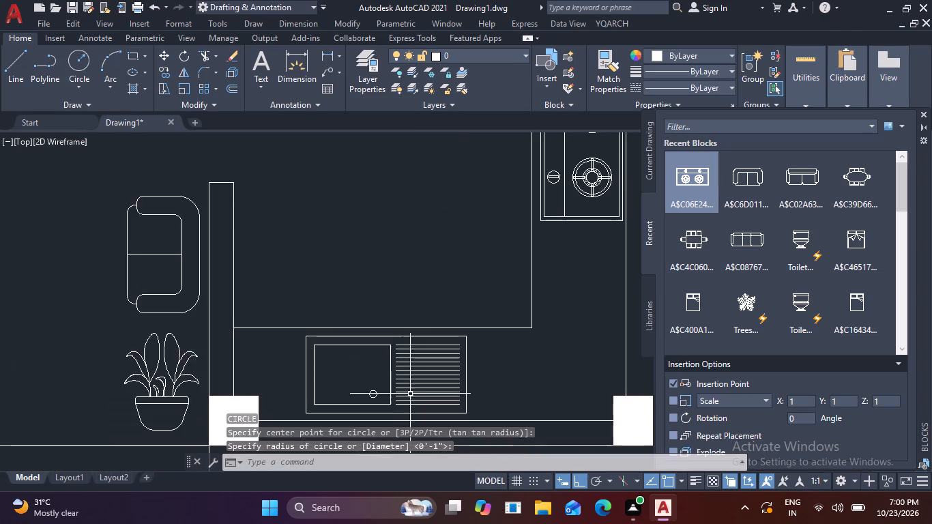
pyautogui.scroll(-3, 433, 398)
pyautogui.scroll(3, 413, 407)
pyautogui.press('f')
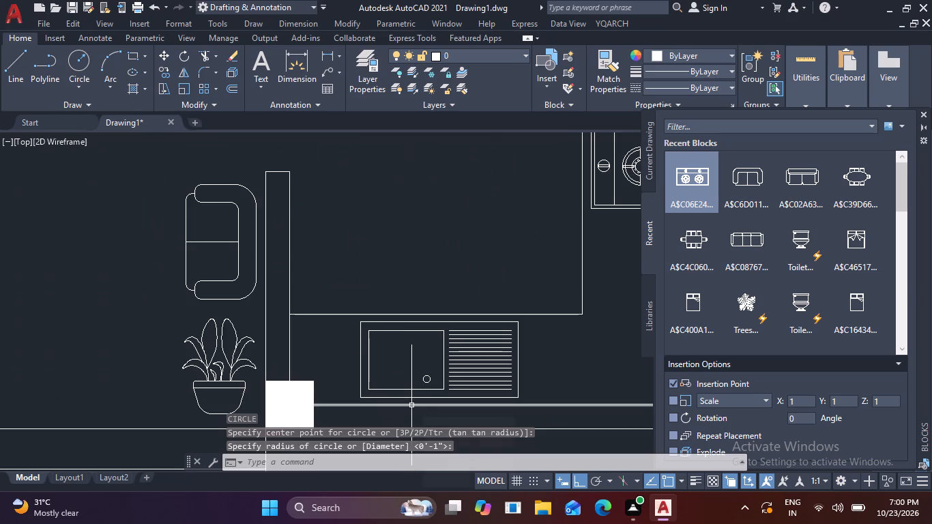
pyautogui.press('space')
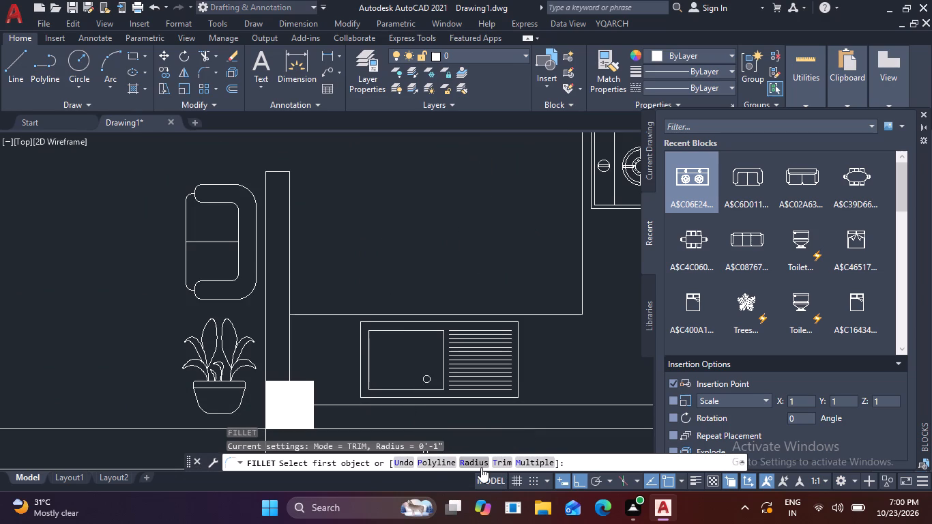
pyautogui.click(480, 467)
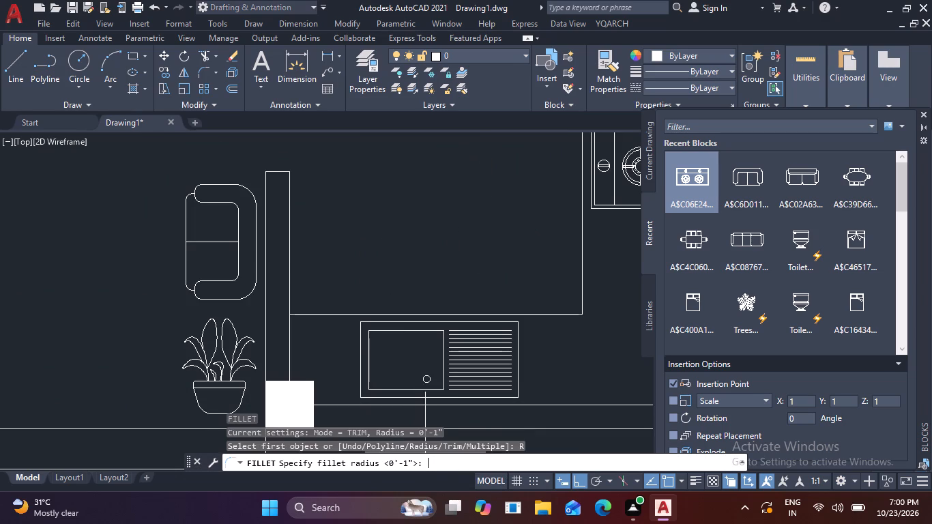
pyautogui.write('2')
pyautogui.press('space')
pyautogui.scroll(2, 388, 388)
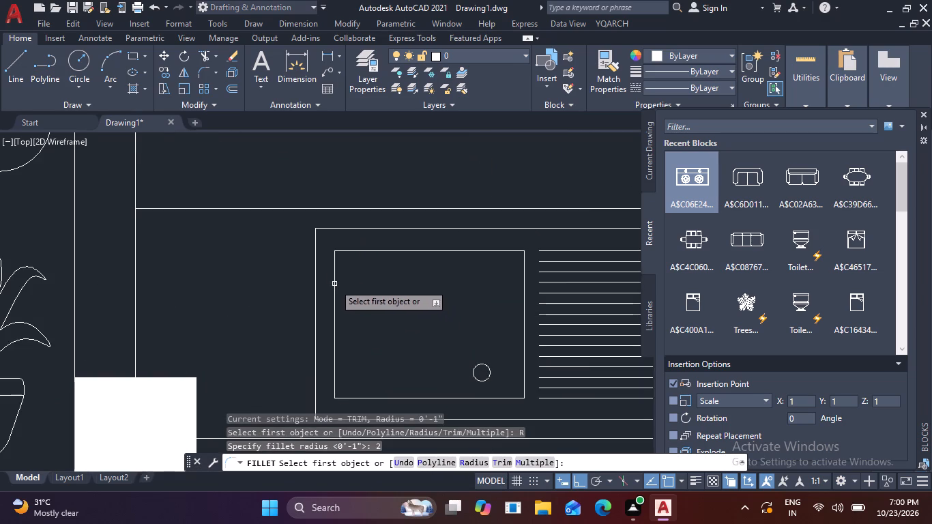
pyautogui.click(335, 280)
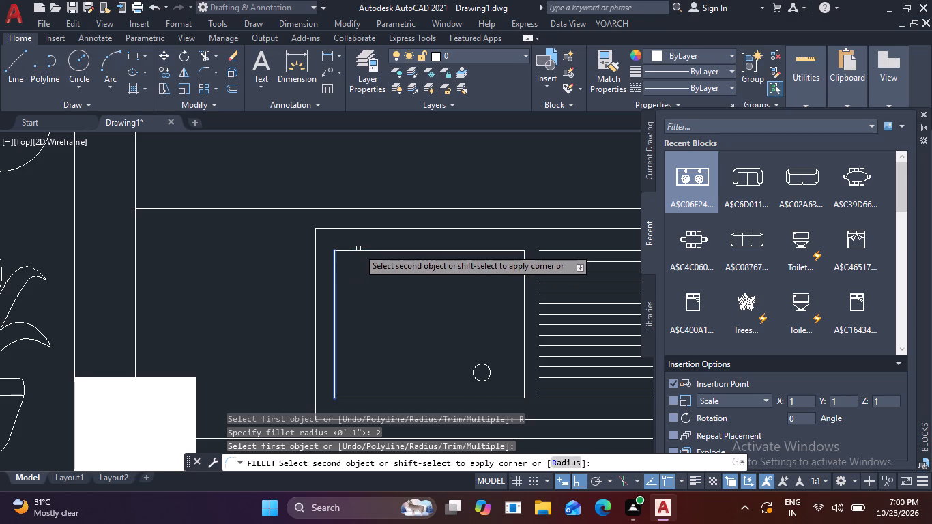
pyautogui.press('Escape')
# Fillet all four corners of the basin rectangle with a 1" radius.
pyautogui.write('F')
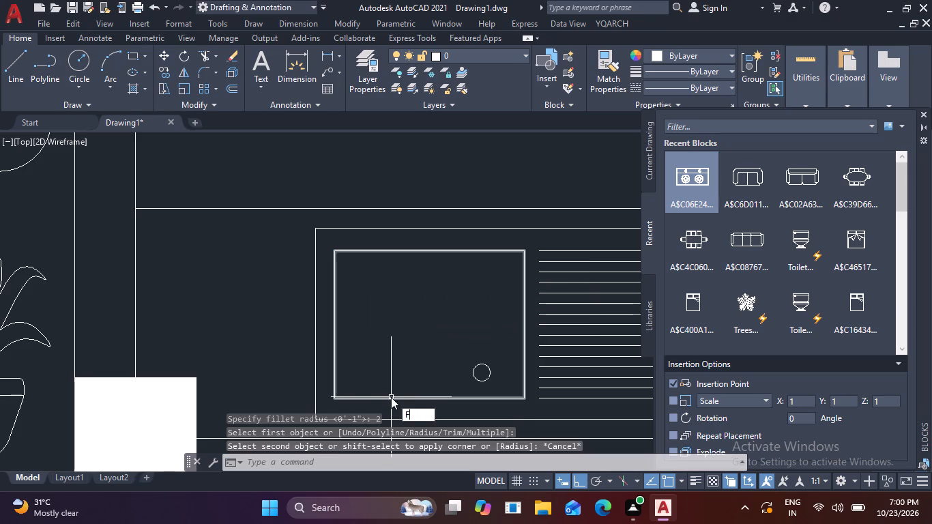
pyautogui.press('space')
pyautogui.click(476, 464)
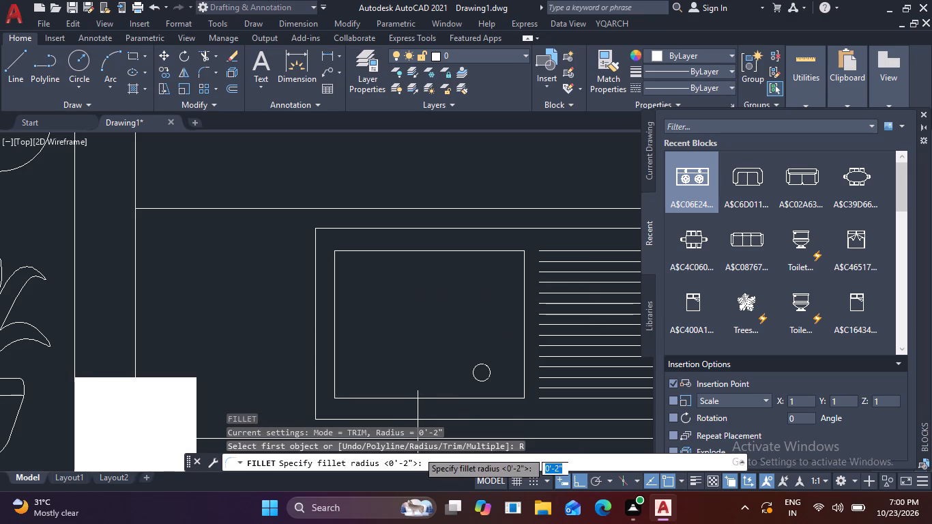
pyautogui.write('1')
pyautogui.press('space')
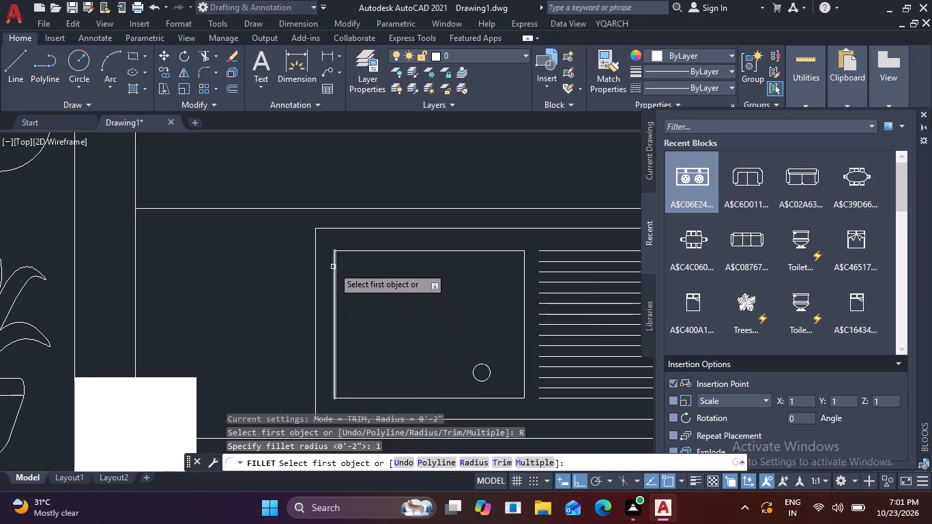
pyautogui.click(334, 266)
pyautogui.click(350, 252)
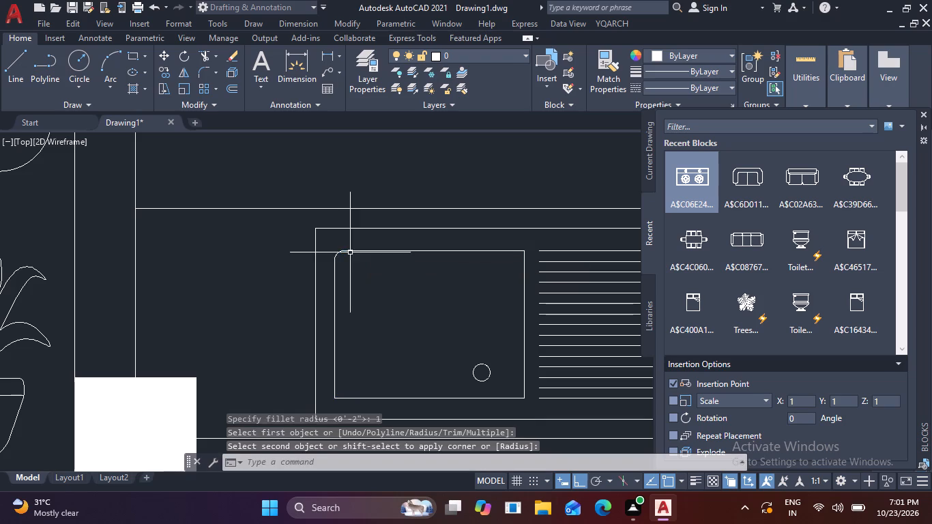
pyautogui.press('space')
pyautogui.click(509, 252)
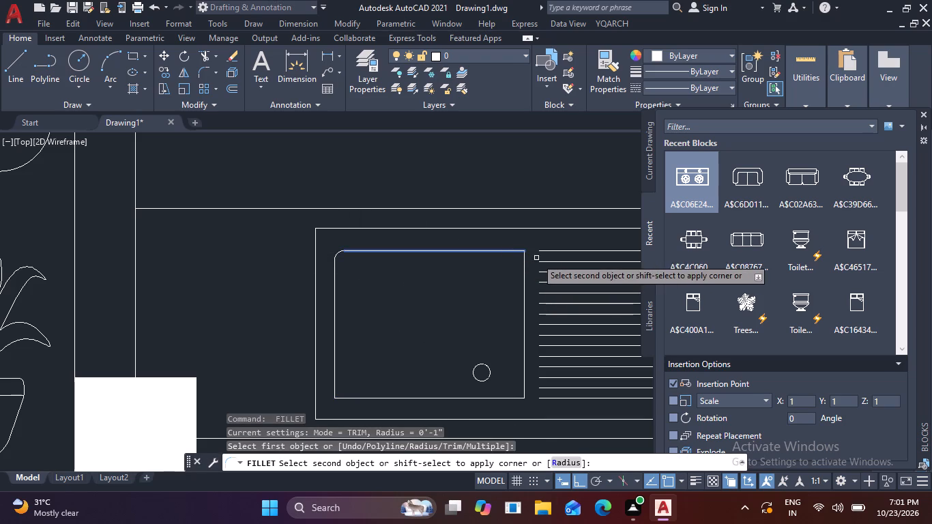
pyautogui.click(524, 265)
pyautogui.press('space')
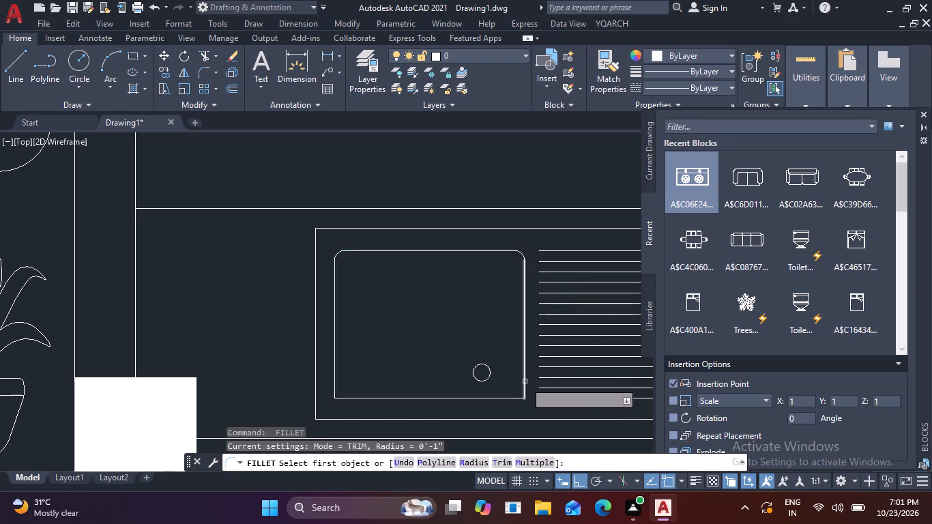
pyautogui.click(525, 381)
pyautogui.click(500, 397)
pyautogui.press('space')
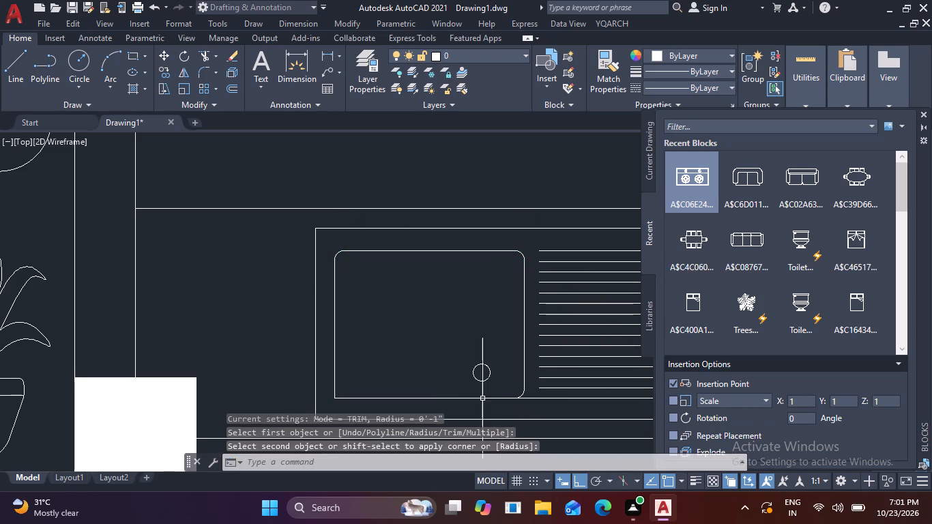
pyautogui.click(334, 374)
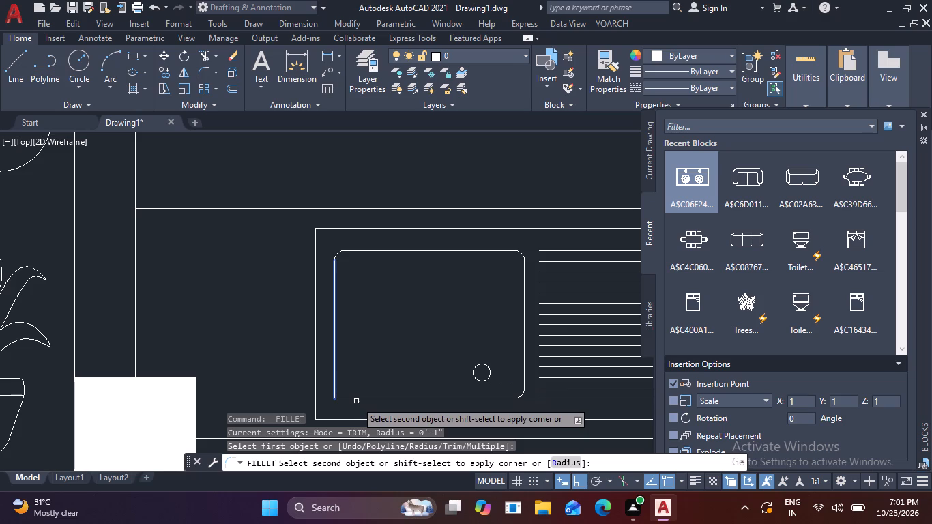
pyautogui.click(357, 397)
# Fillet all four corners of the sink's outer rectangle with a 1" radius.
pyautogui.press('space')
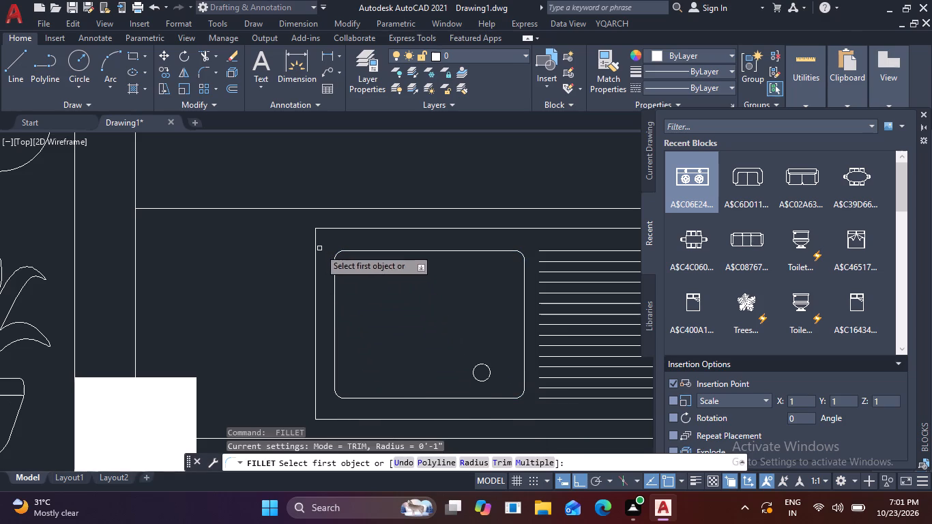
pyautogui.click(317, 248)
pyautogui.click(316, 248)
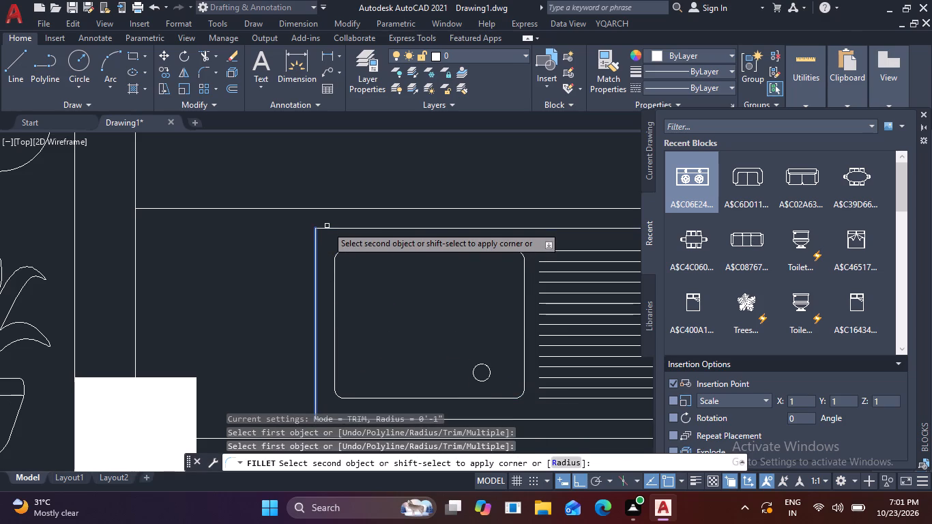
pyautogui.click(327, 226)
pyautogui.click(329, 228)
pyautogui.scroll(-2, 331, 244)
pyautogui.scroll(3, 332, 315)
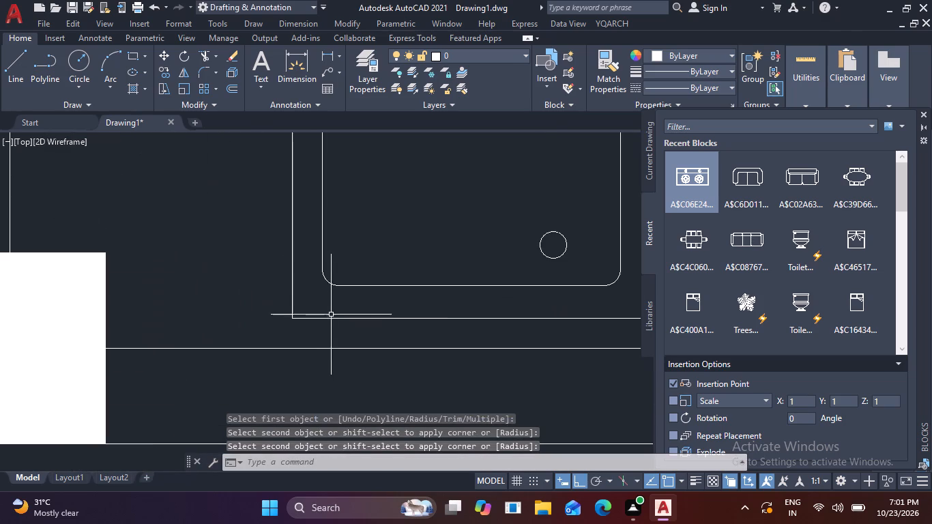
pyautogui.press('space')
pyautogui.click(291, 304)
pyautogui.click(311, 319)
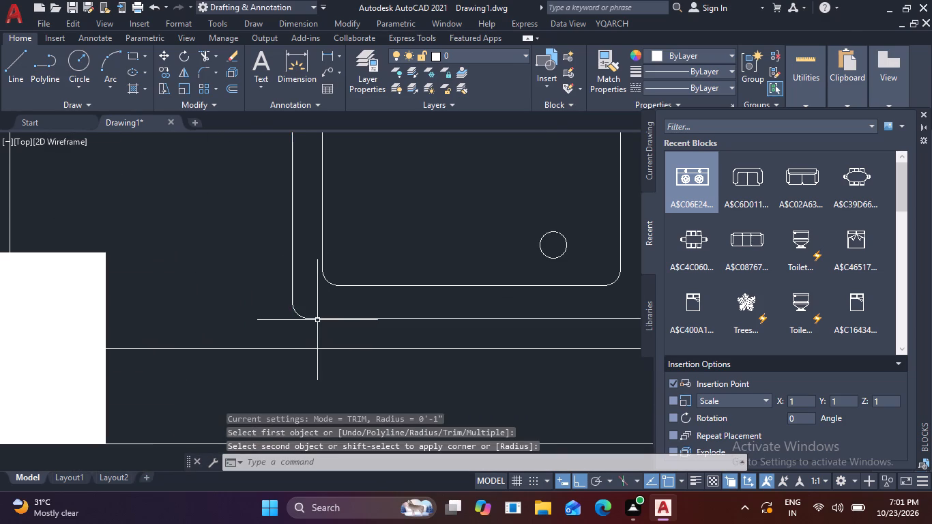
pyautogui.scroll(-5, 324, 321)
pyautogui.scroll(4, 394, 325)
pyautogui.press('space')
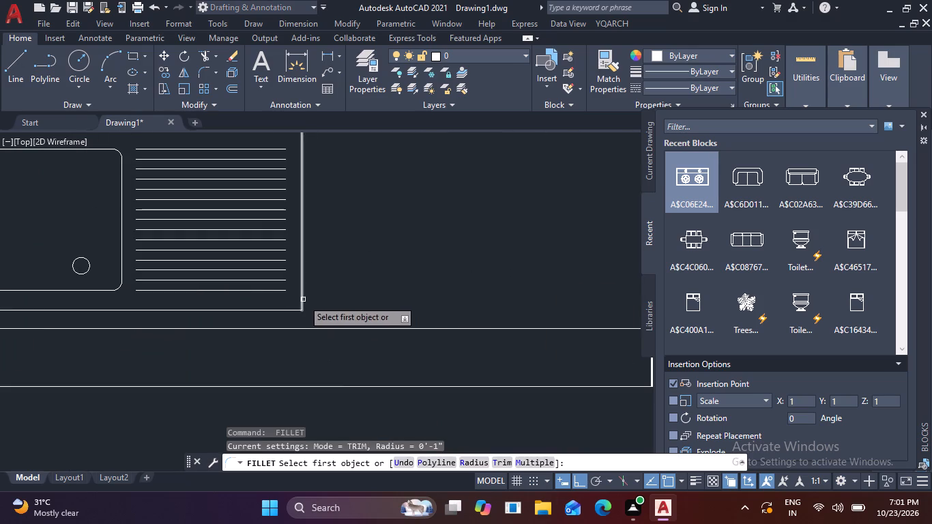
pyautogui.click(303, 300)
pyautogui.click(290, 310)
pyautogui.scroll(-2, 304, 303)
pyautogui.moveTo(332, 290); pyautogui.dragTo(341, 317, button='middle')
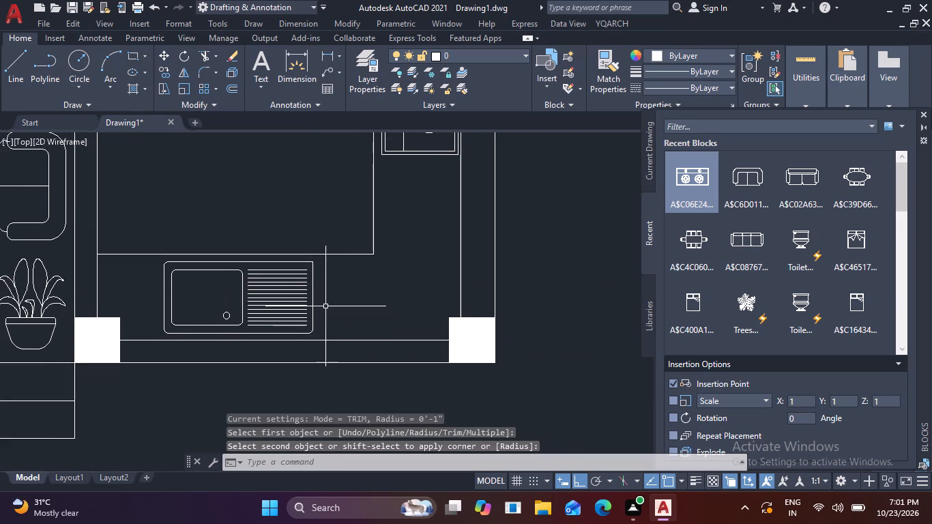
pyautogui.scroll(3, 303, 267)
pyautogui.press('space')
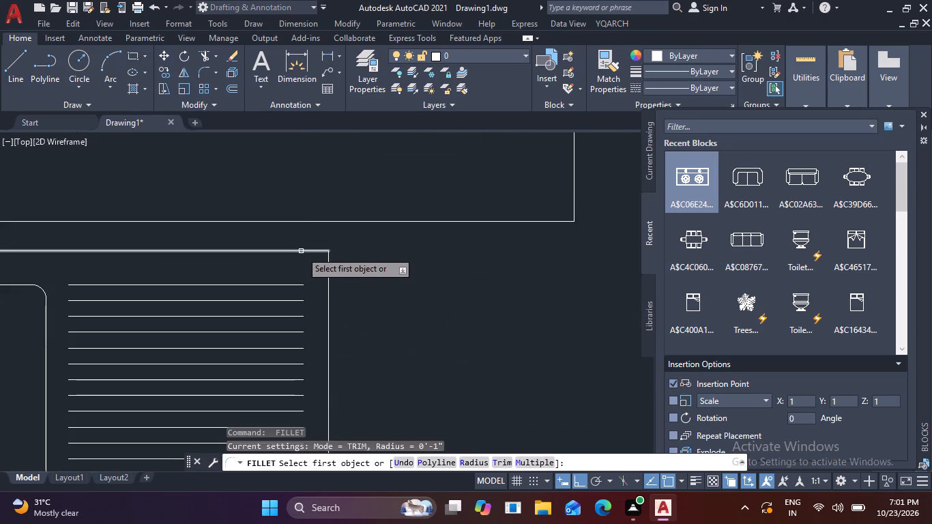
pyautogui.click(301, 251)
pyautogui.click(329, 269)
pyautogui.scroll(-4, 341, 272)
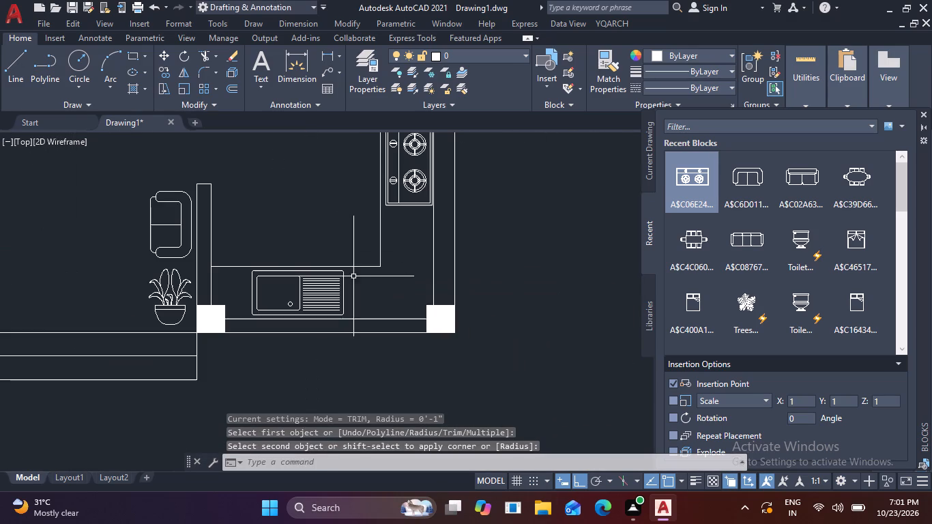
pyautogui.press('Escape')
pyautogui.press('Escape')
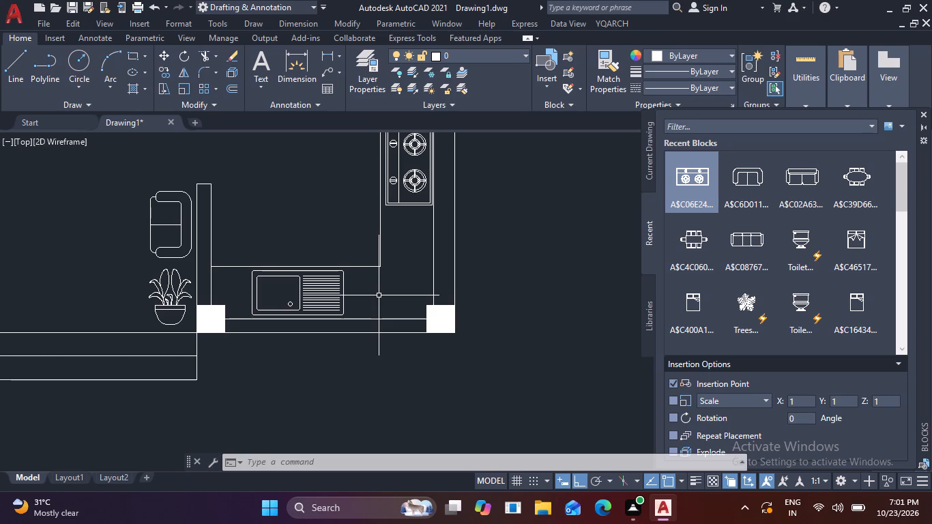
# Review the whole floor plan, from the rear bedrooms and toilet to the living area, staircase and kitchen.
pyautogui.scroll(-3, 516, 282)
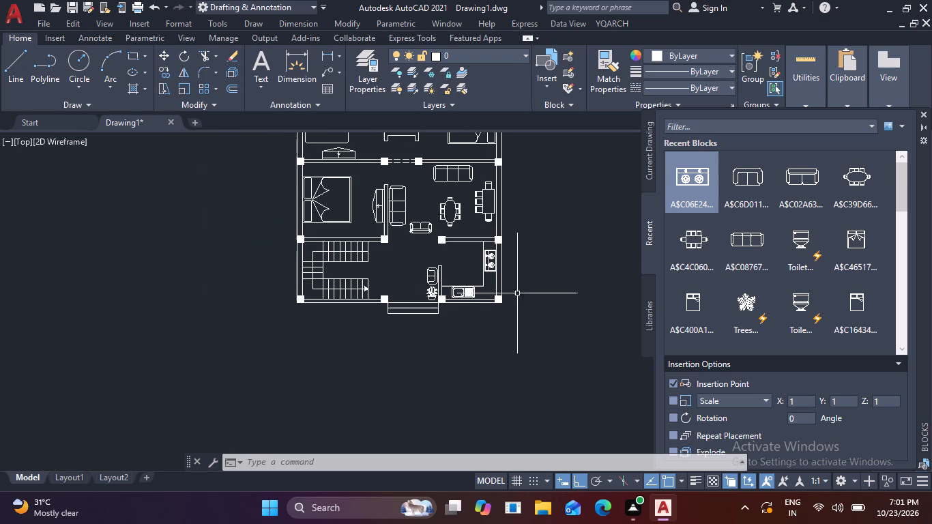
pyautogui.moveTo(536, 274); pyautogui.dragTo(520, 388, button='middle')
pyautogui.scroll(1, 399, 158)
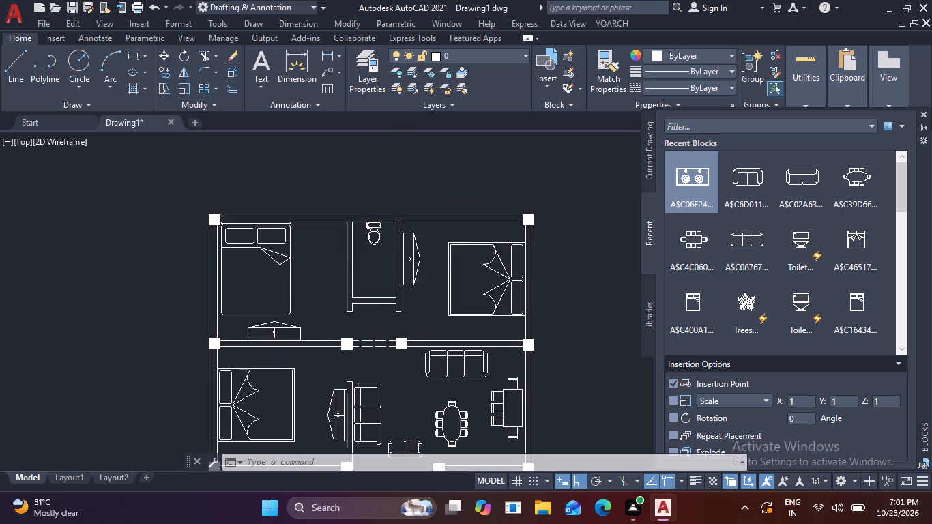
pyautogui.scroll(1, 399, 158)
pyautogui.scroll(2, 143, 269)
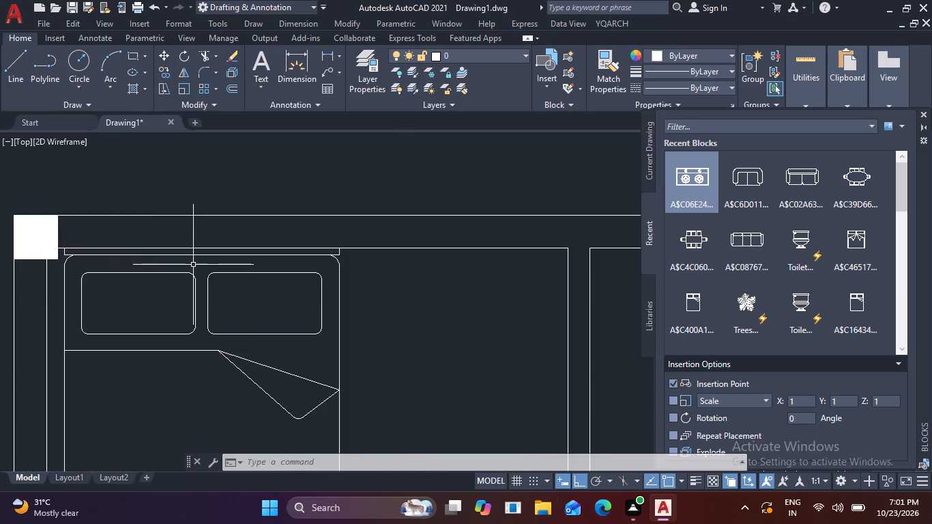
pyautogui.scroll(-3, 194, 265)
pyautogui.scroll(2, 501, 251)
pyautogui.scroll(-2, 501, 251)
pyautogui.moveTo(537, 156); pyautogui.dragTo(541, 147, button='middle')
pyautogui.moveTo(513, 364); pyautogui.dragTo(555, 189, button='middle')
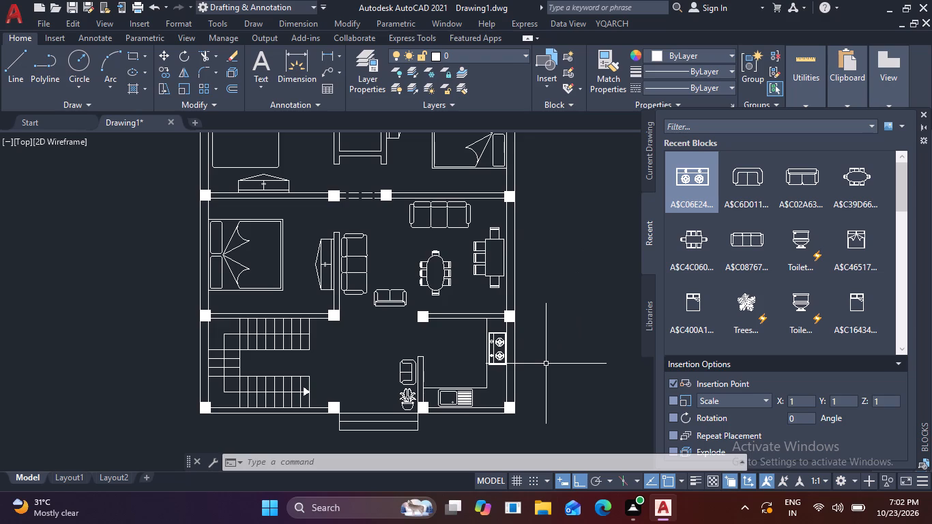
pyautogui.press('Escape')
pyautogui.press('Escape')
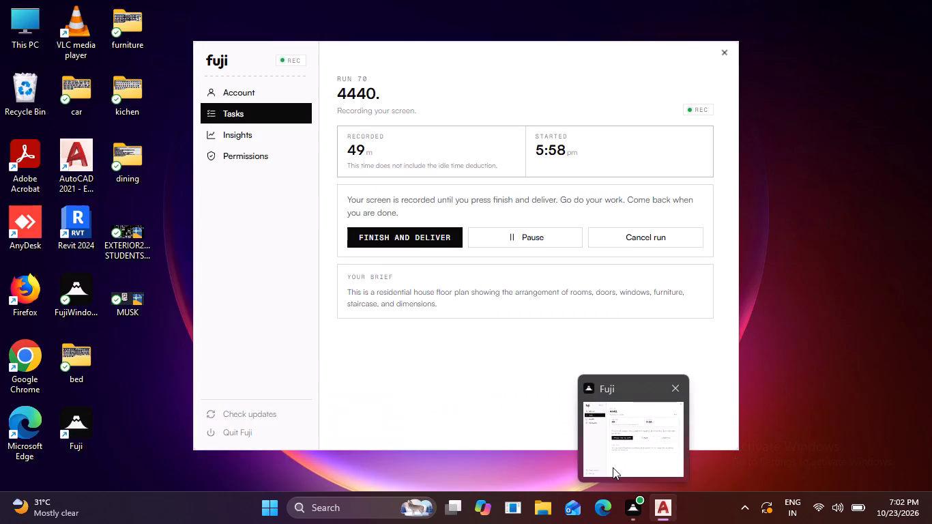
# Draw two short vertical lines across the kitchen's bottom wall, one below the basin and one beyond the drainboard, as window ends.
pyautogui.moveTo(513, 411); pyautogui.dragTo(494, 376, button='middle')
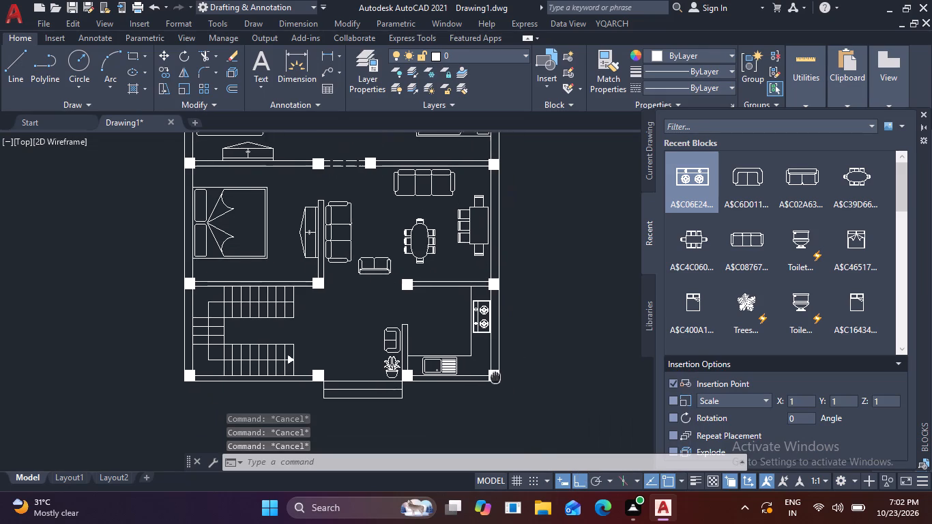
pyautogui.moveTo(494, 376); pyautogui.dragTo(487, 363, button='middle')
pyautogui.scroll(2, 465, 373)
pyautogui.write('L')
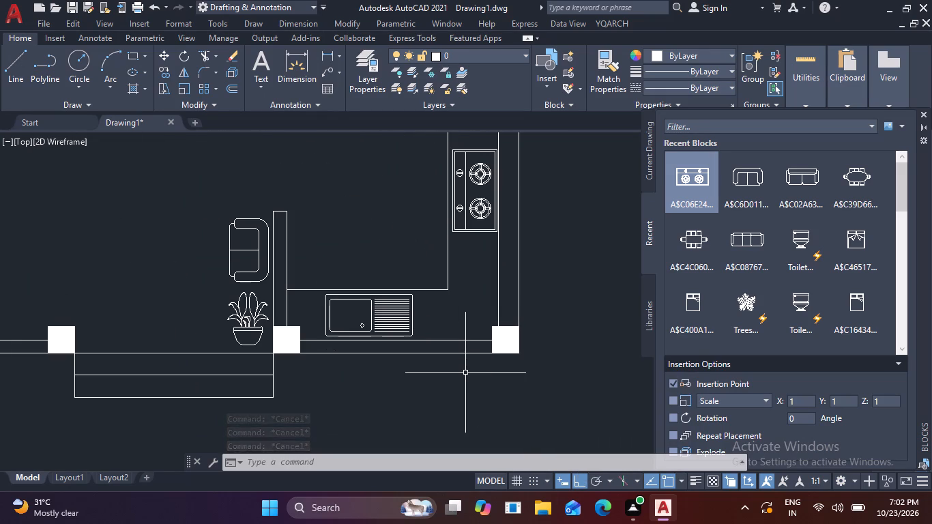
pyautogui.press('space')
pyautogui.scroll(2, 336, 348)
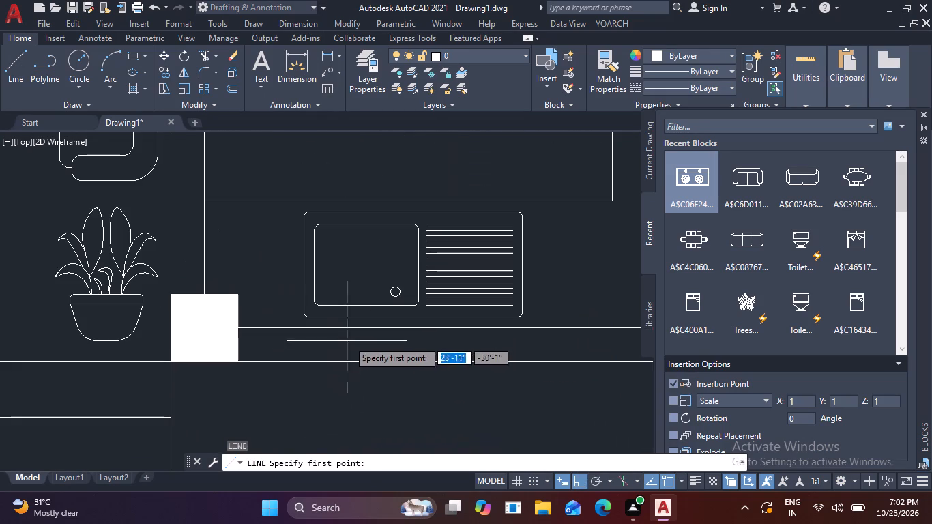
pyautogui.click(356, 327)
pyautogui.click(358, 359)
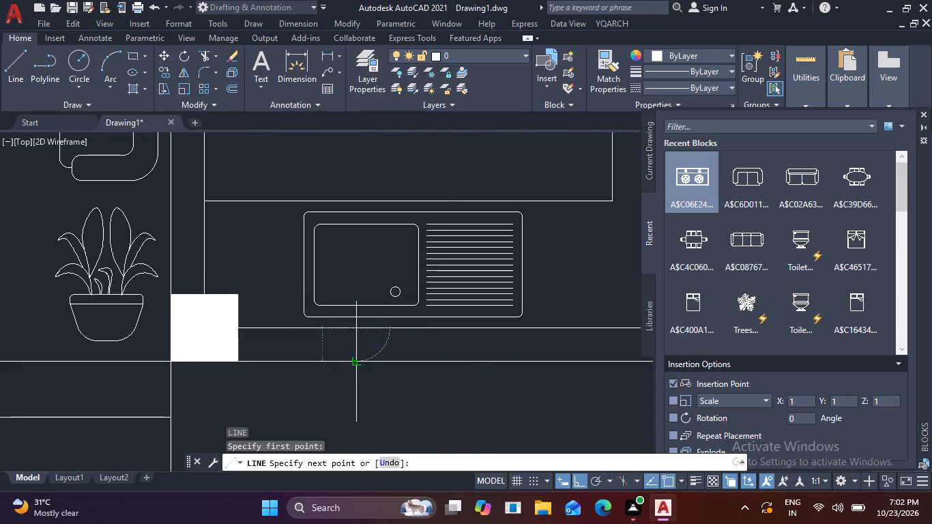
pyautogui.press('space')
pyautogui.moveTo(447, 394); pyautogui.dragTo(276, 381, button='middle')
pyautogui.press('space')
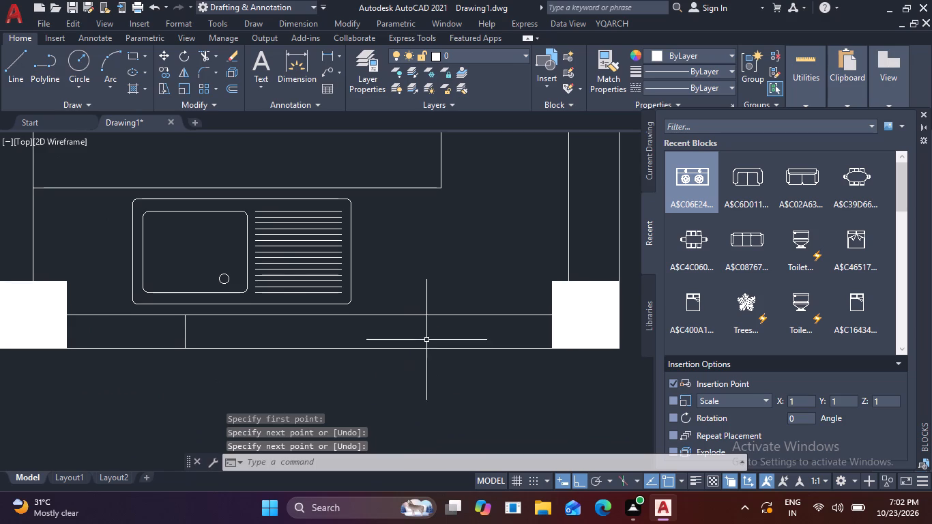
pyautogui.click(421, 316)
pyautogui.click(422, 347)
pyautogui.press('space')
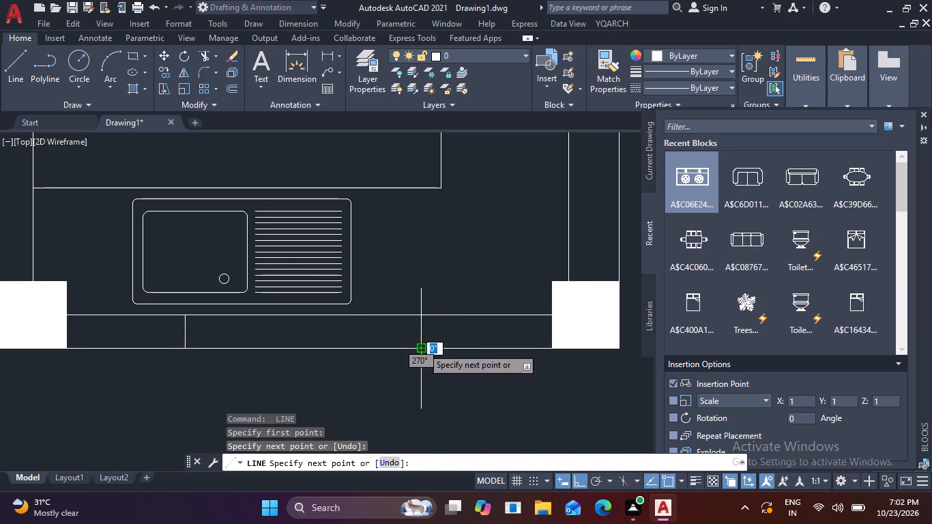
# Draw a horizontal line along the middle of the wall joining the two window ends below the sink.
pyautogui.press('space')
pyautogui.click(421, 333)
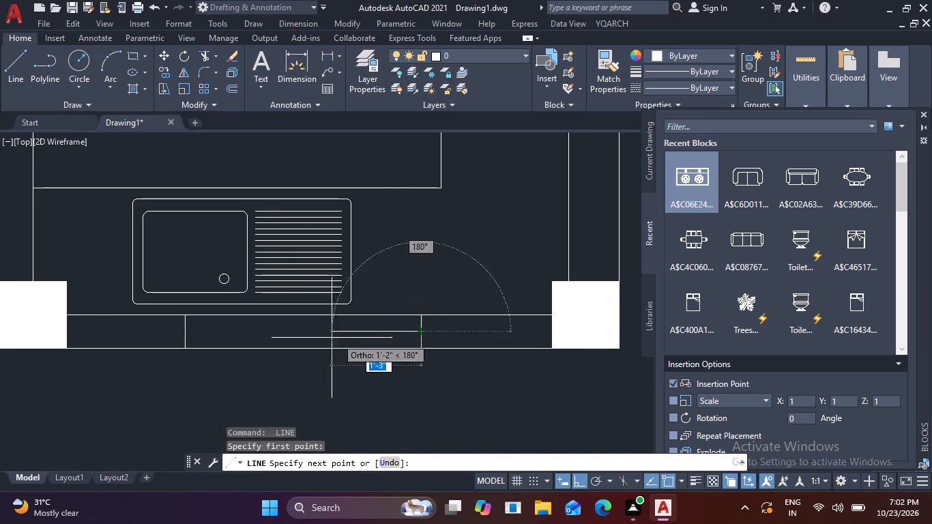
pyautogui.click(186, 332)
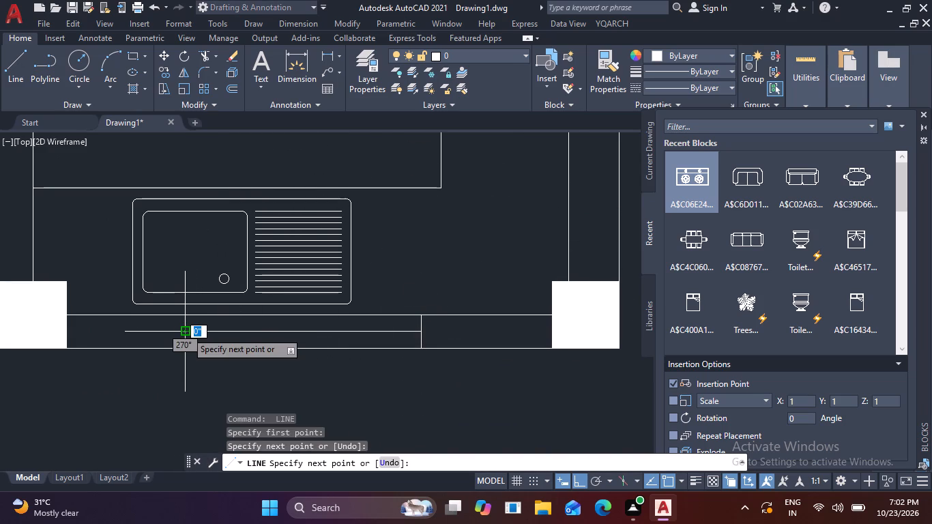
pyautogui.press('space')
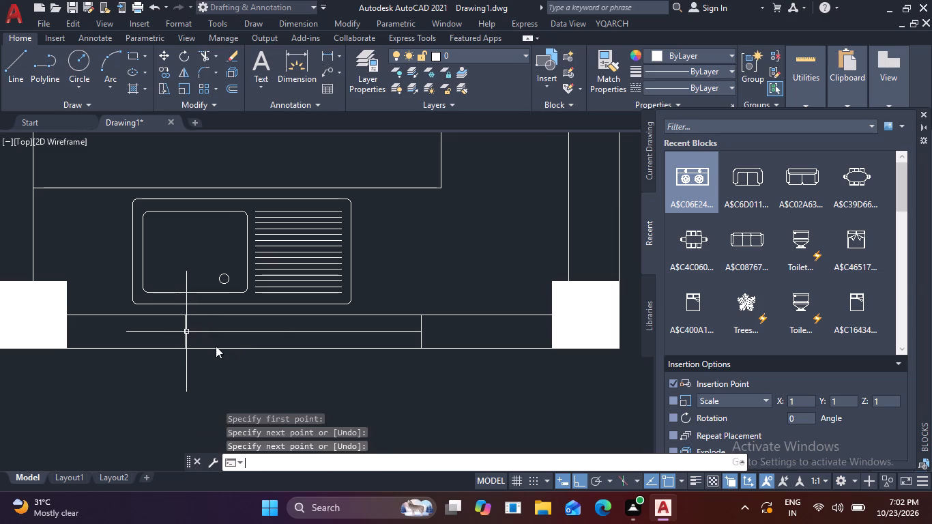
# Draw two short horizontal lines across the outer wall beside the rectangular dining table, near the table's upper and lower chairs, as window ends.
pyautogui.scroll(-2, 373, 343)
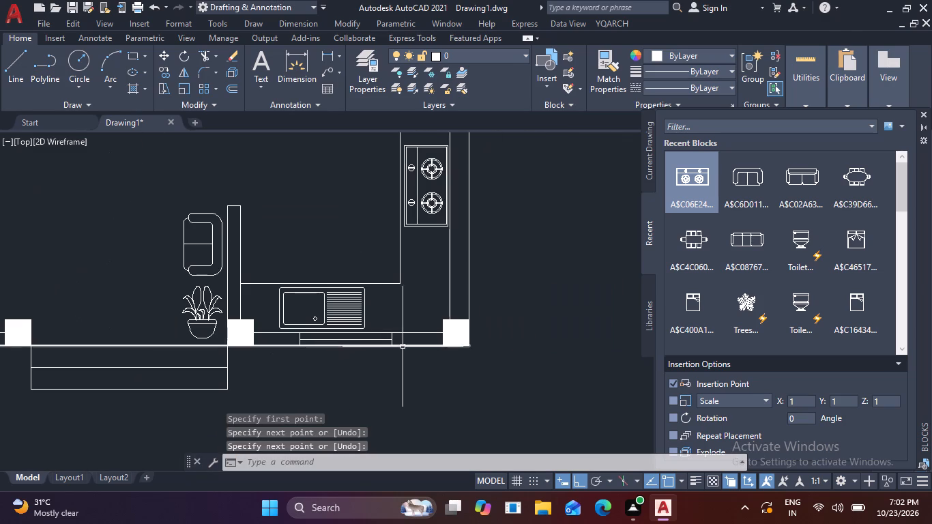
pyautogui.moveTo(560, 297); pyautogui.dragTo(515, 500, button='middle')
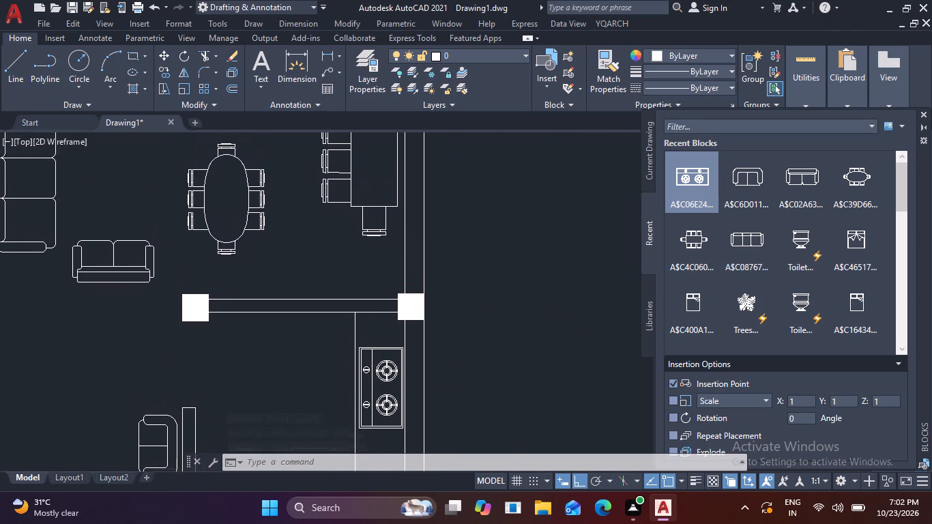
pyautogui.moveTo(515, 500); pyautogui.dragTo(512, 521, button='middle')
pyautogui.moveTo(540, 351); pyautogui.dragTo(542, 452, button='middle')
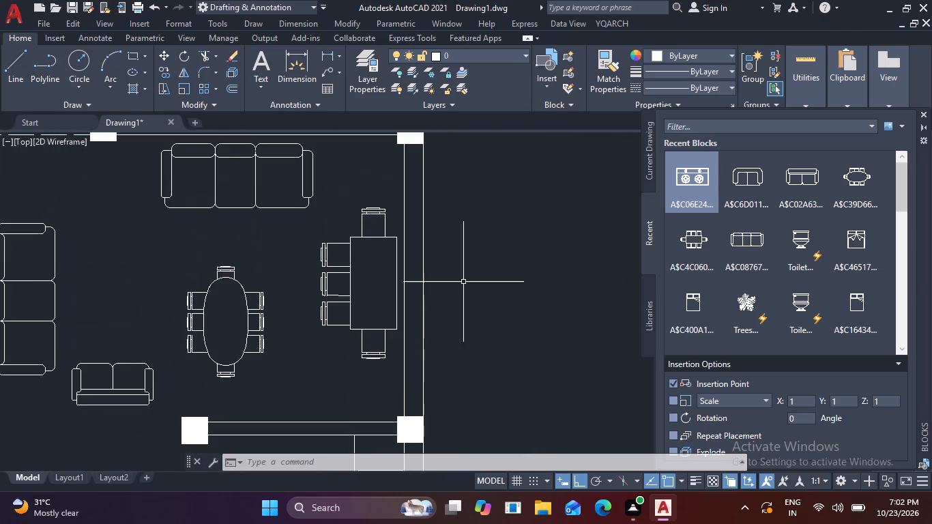
pyautogui.press('space')
pyautogui.click(407, 215)
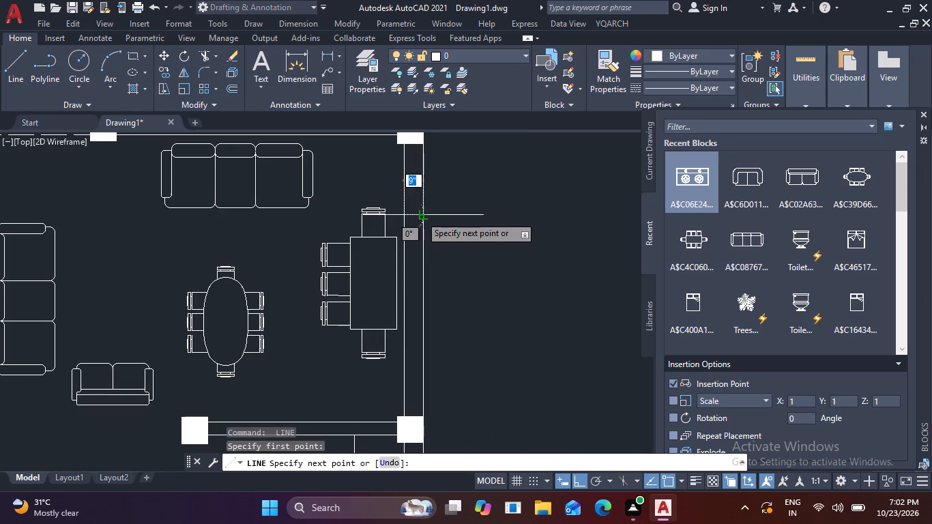
pyautogui.click(424, 216)
pyautogui.press('space')
pyautogui.press('space')
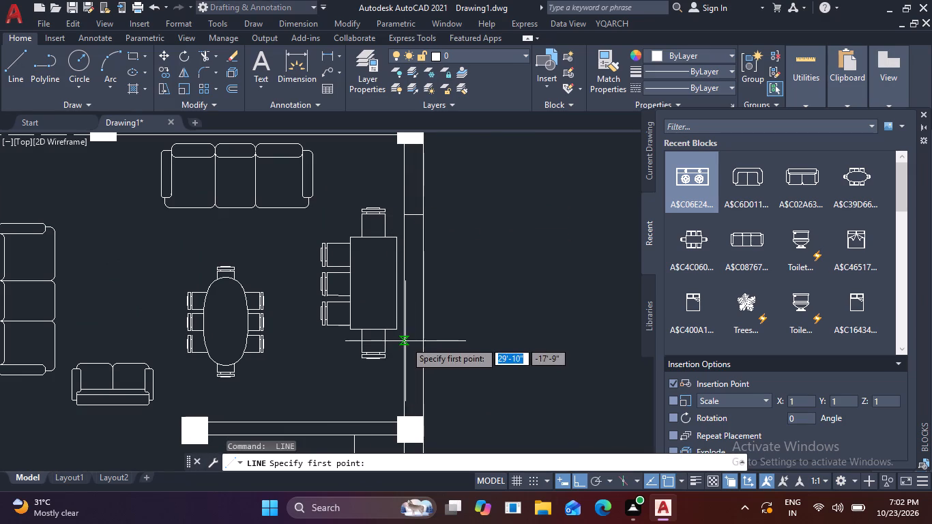
pyautogui.click(405, 341)
pyautogui.click(418, 340)
pyautogui.press('space')
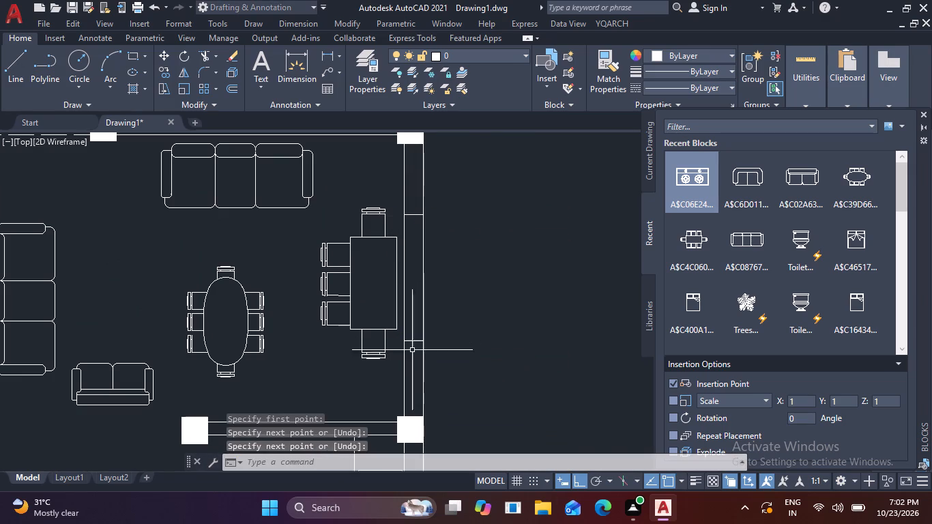
# Draw a vertical line along the middle of the wall joining the two window ends beside the dining table.
pyautogui.scroll(1, 411, 341)
pyautogui.press('space')
pyautogui.click(411, 339)
pyautogui.moveTo(411, 240); pyautogui.dragTo(414, 332, button='middle')
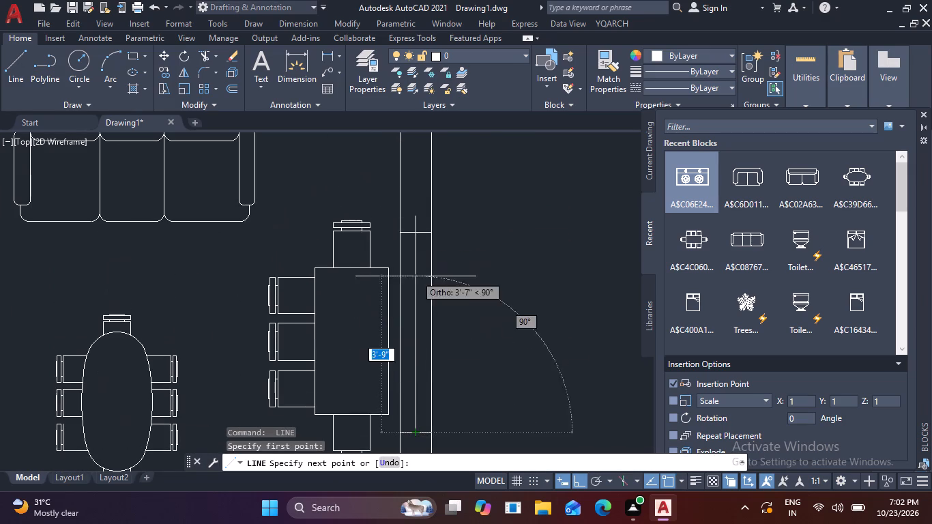
pyautogui.click(415, 230)
pyautogui.press('space')
# Copy the window beside the rectangular dining table about 29'-3" straight across to the opposite outer wall, behind the middle bedroom's bed.
pyautogui.scroll(-2, 429, 275)
pyautogui.scroll(2, 422, 364)
pyautogui.click(429, 330)
pyautogui.moveTo(405, 270); pyautogui.dragTo(405, 400, button='middle')
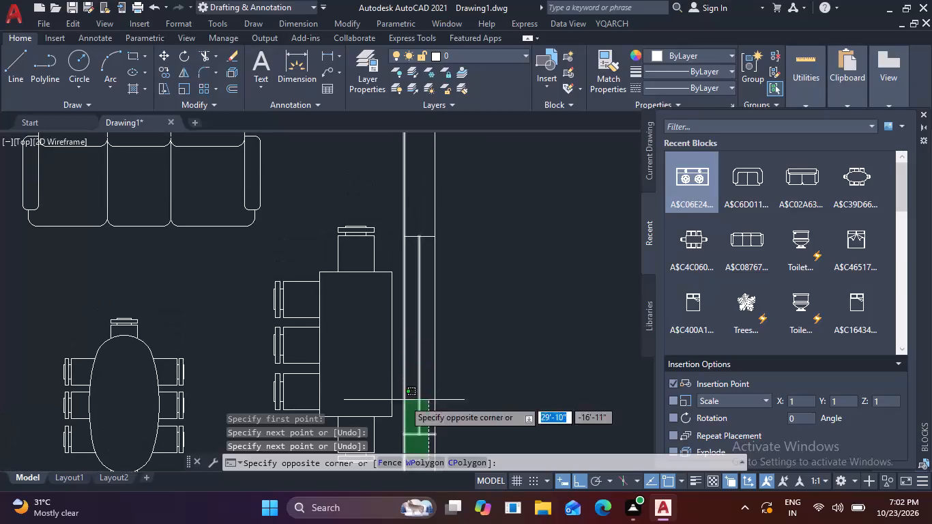
pyautogui.click(411, 224)
pyautogui.scroll(-2, 453, 237)
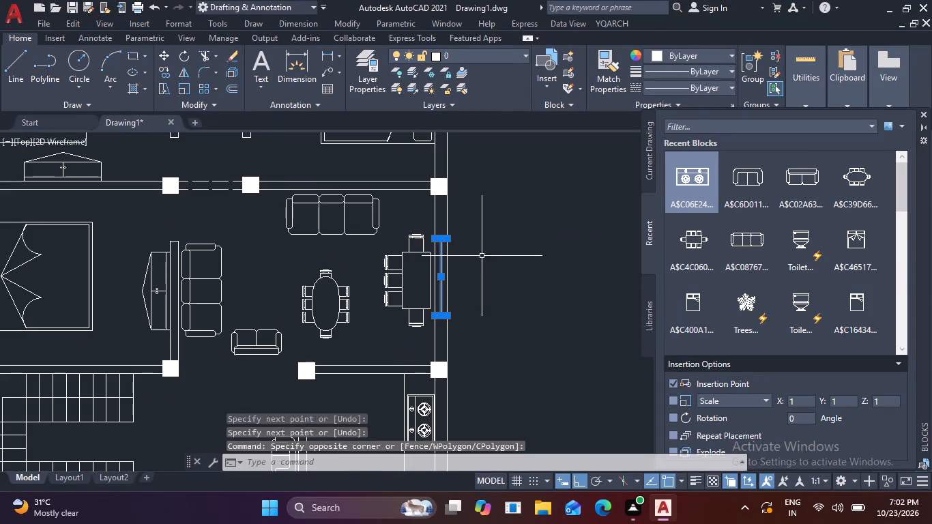
pyautogui.write('CO')
pyautogui.press('space')
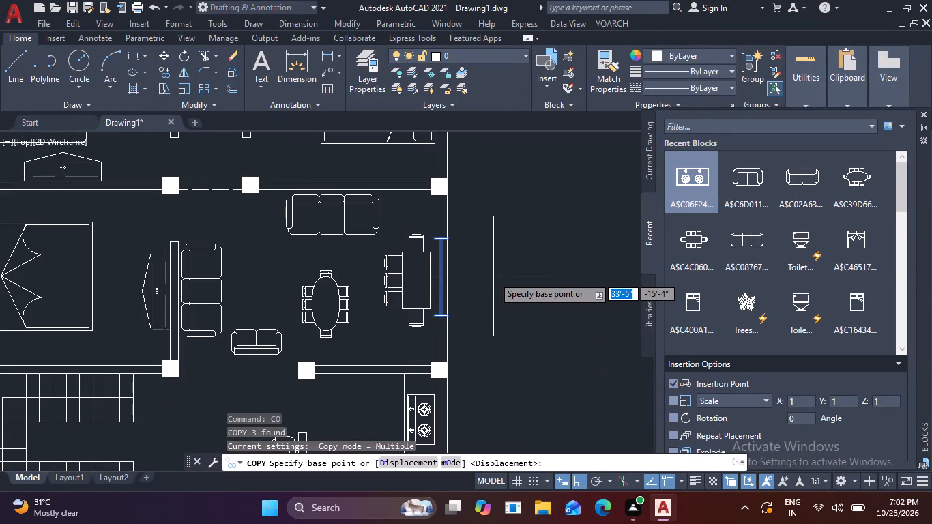
pyautogui.scroll(2, 430, 237)
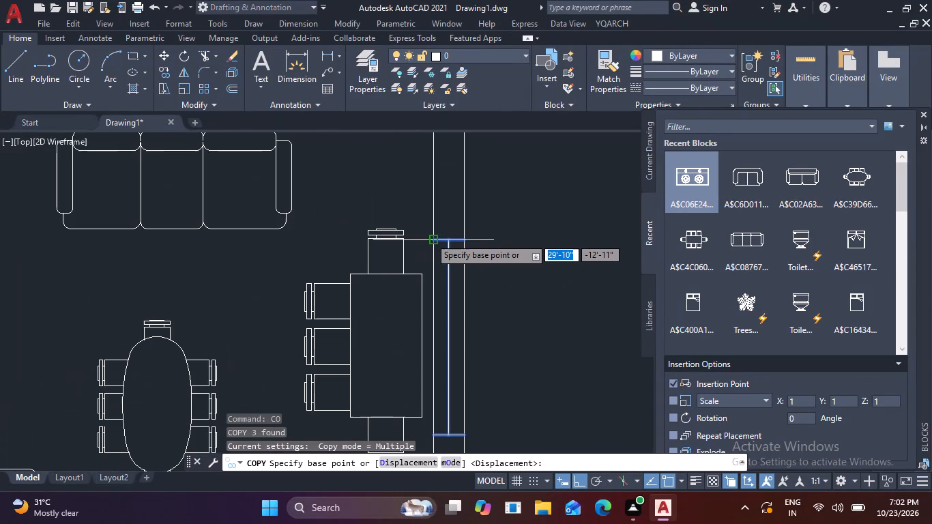
pyautogui.click(431, 238)
pyautogui.scroll(-3, 316, 271)
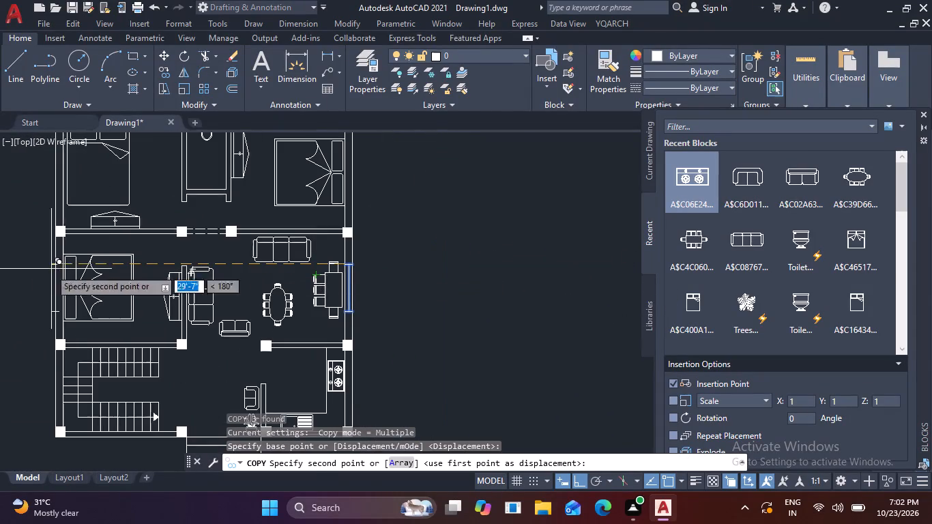
pyautogui.scroll(3, 62, 261)
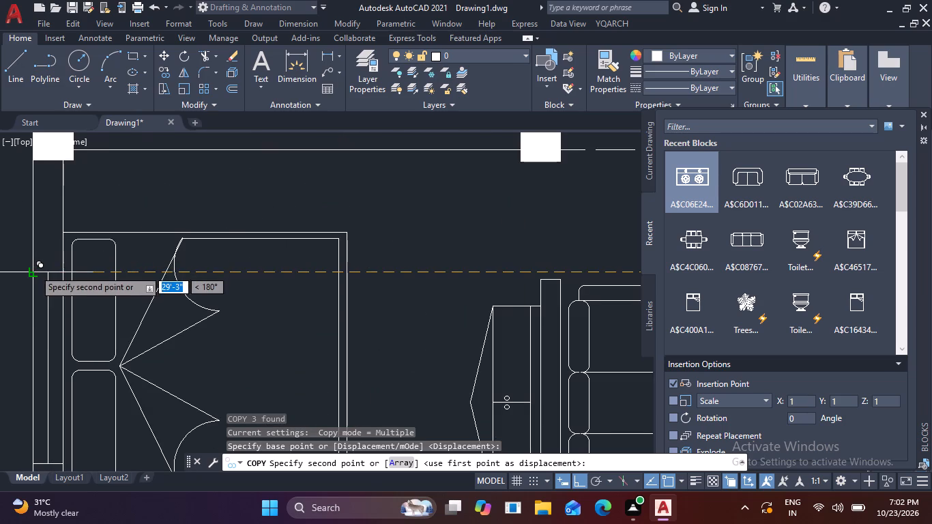
pyautogui.click(33, 270)
pyautogui.scroll(-4, 64, 262)
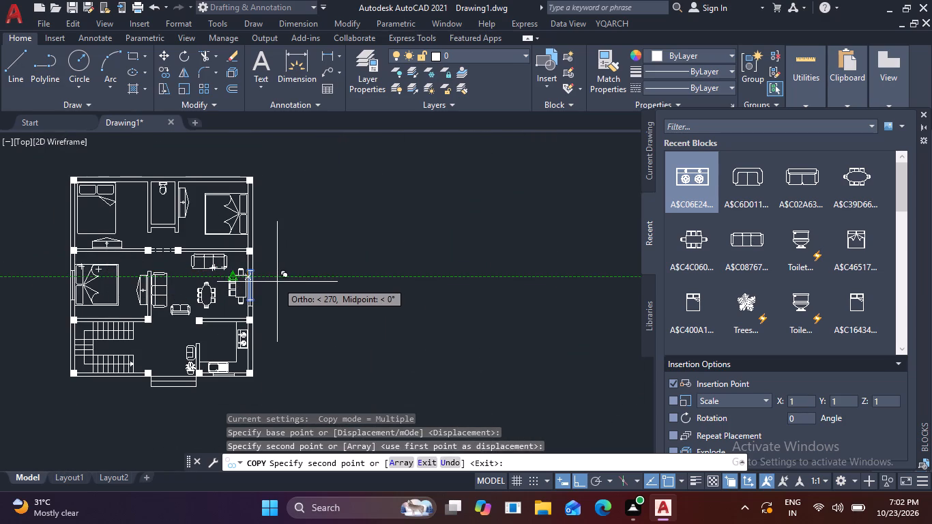
pyautogui.press('Escape')
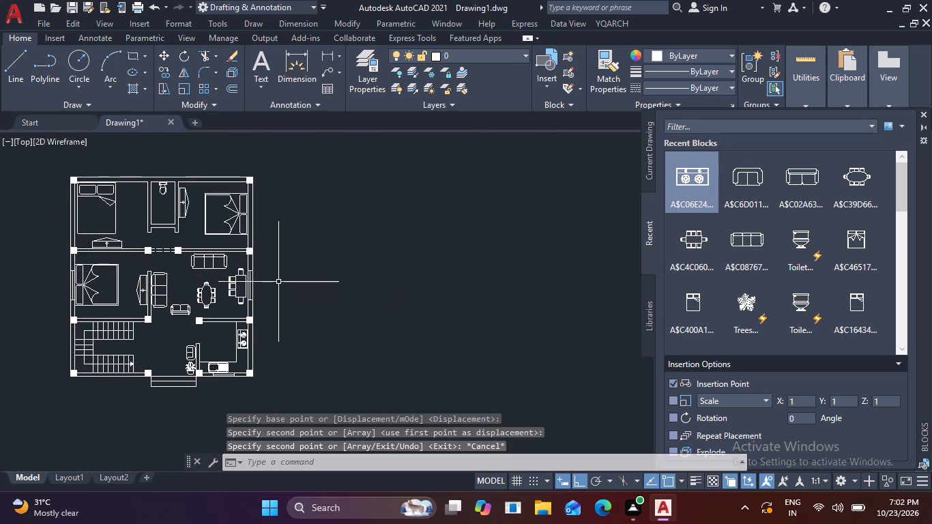
# Copy the middle bedroom's window about 10'-11" up the same outer wall, beside the upper bedroom's bed.
pyautogui.moveTo(278, 282); pyautogui.dragTo(398, 445, button='middle')
pyautogui.moveTo(259, 372); pyautogui.dragTo(337, 274, button='middle')
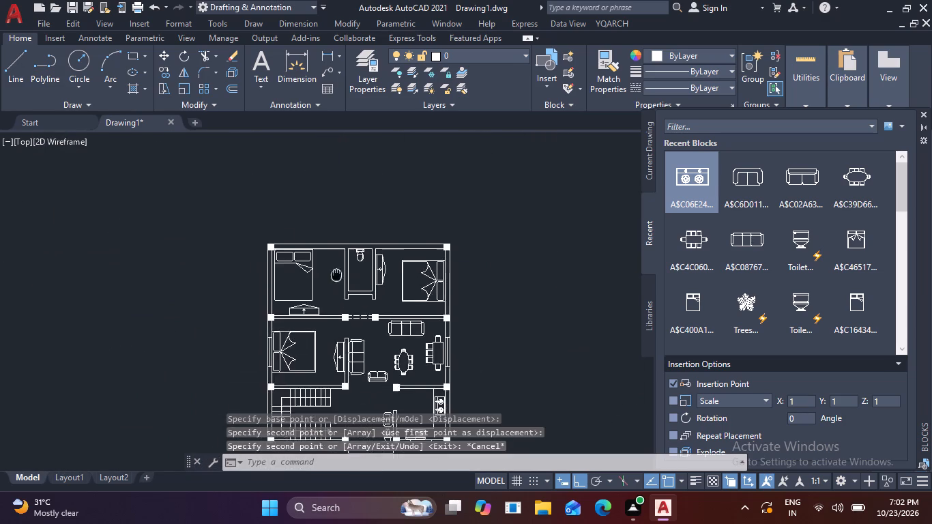
pyautogui.moveTo(337, 274); pyautogui.dragTo(337, 272, button='middle')
pyautogui.scroll(4, 256, 346)
pyautogui.moveTo(340, 365); pyautogui.dragTo(362, 239, button='middle')
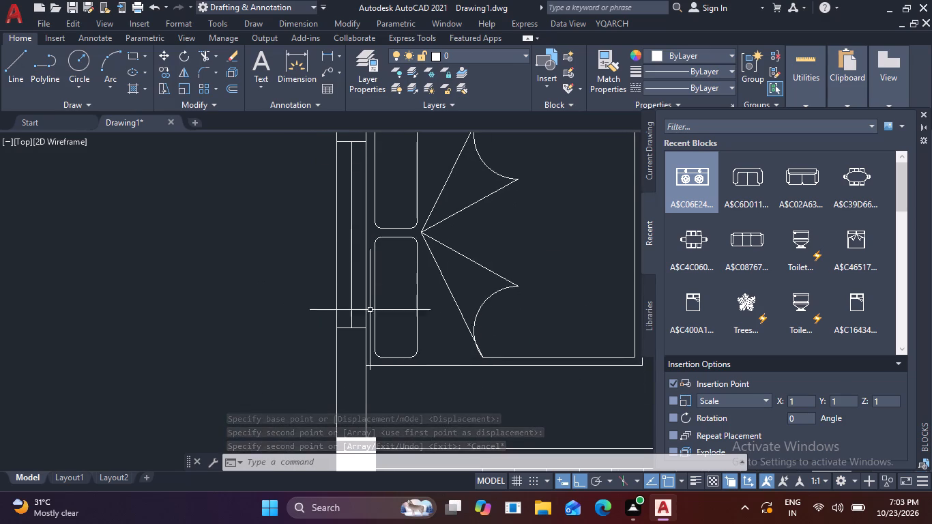
pyautogui.click(360, 347)
pyautogui.moveTo(360, 347); pyautogui.dragTo(362, 389, button='middle')
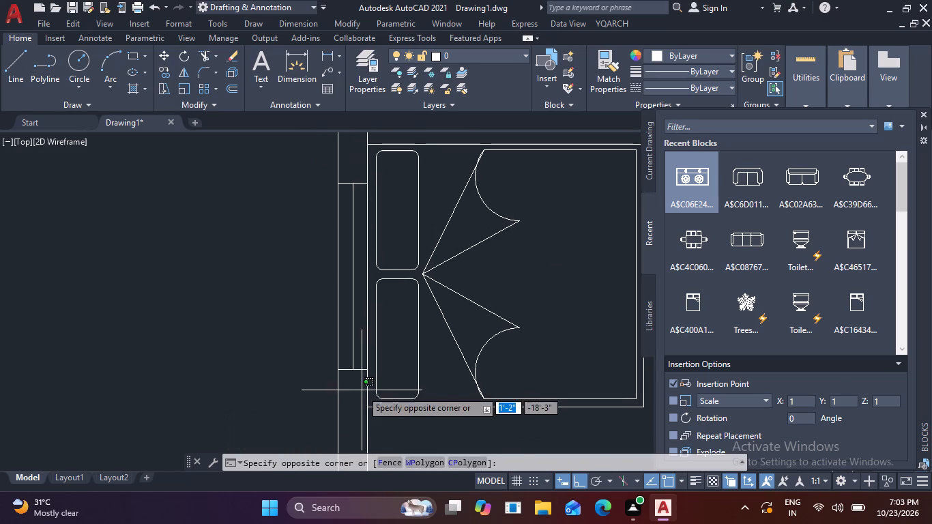
pyautogui.click(362, 390)
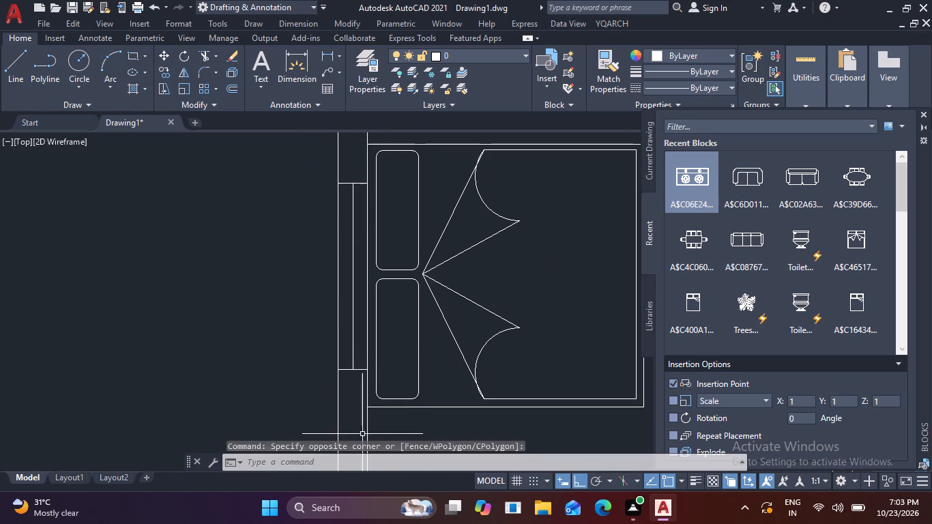
pyautogui.click(358, 398)
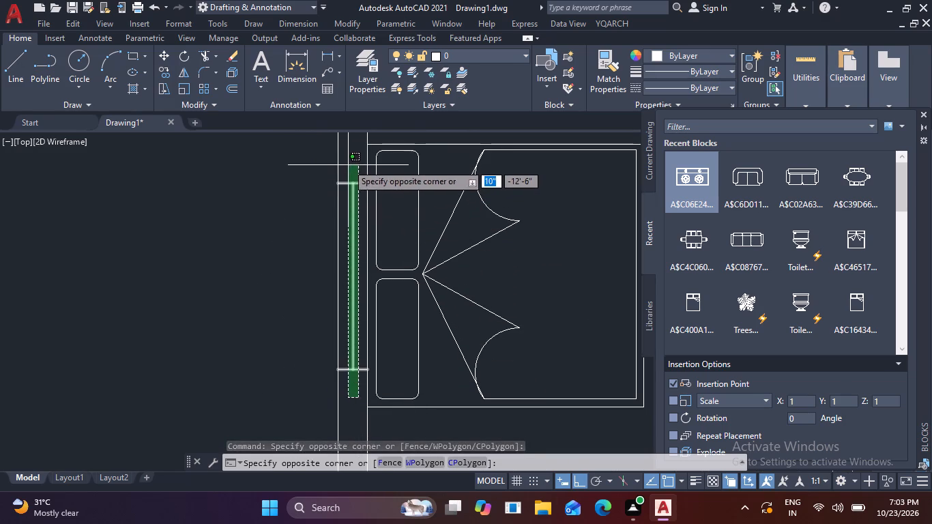
pyautogui.click(347, 164)
pyautogui.write('CO')
pyautogui.press('space')
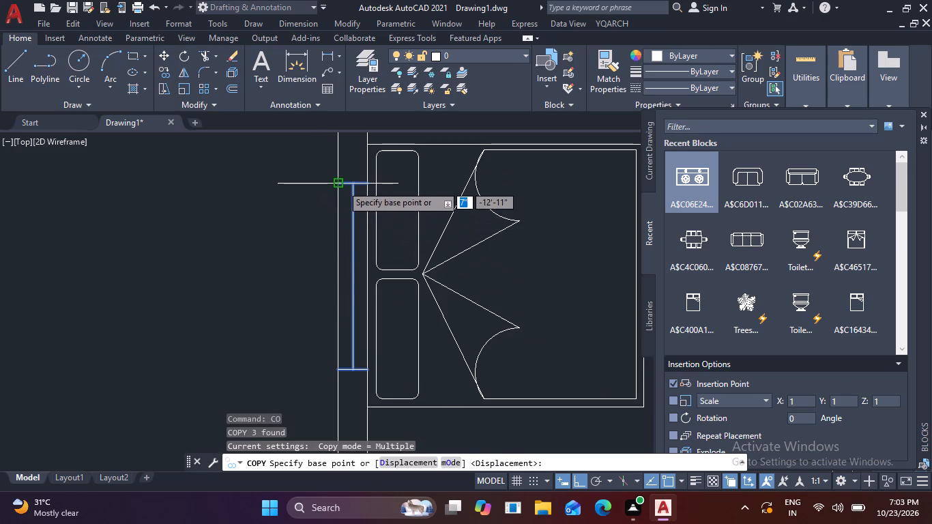
pyautogui.click(342, 185)
pyautogui.scroll(-3, 313, 228)
pyautogui.moveTo(314, 258); pyautogui.dragTo(307, 381, button='middle')
pyautogui.scroll(2, 312, 227)
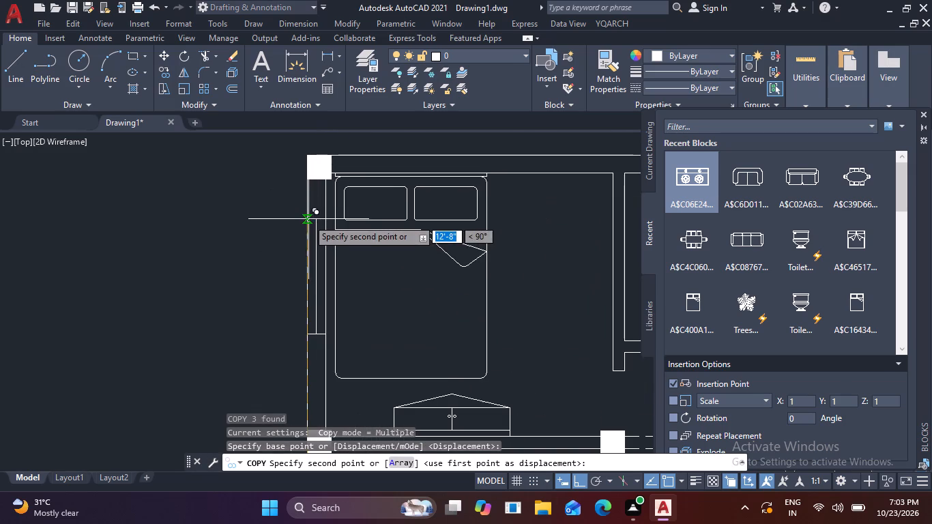
pyautogui.click(309, 261)
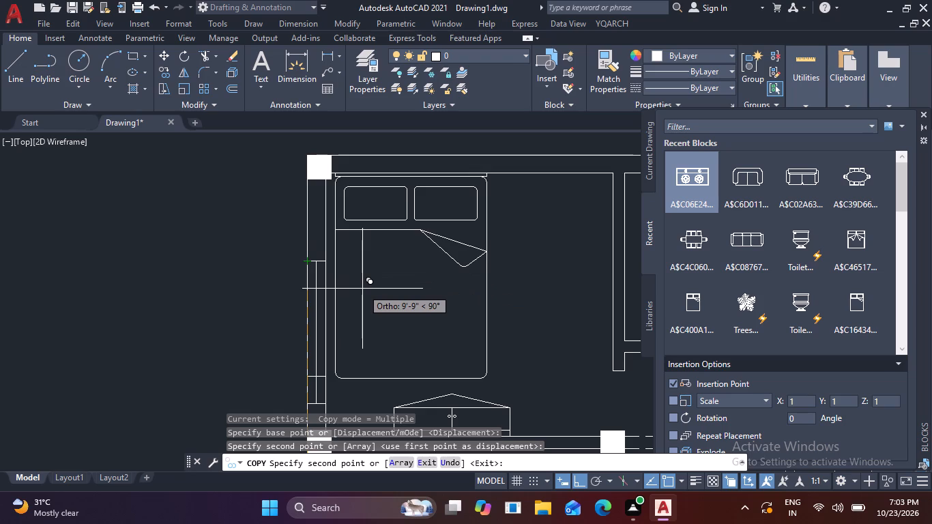
pyautogui.press('Escape')
# Draw two short vertical lines across the plan's top outer wall, one on each side of the toilet, as window ends.
pyautogui.scroll(-1, 493, 246)
pyautogui.moveTo(493, 246); pyautogui.dragTo(237, 294, button='middle')
pyautogui.scroll(2, 381, 242)
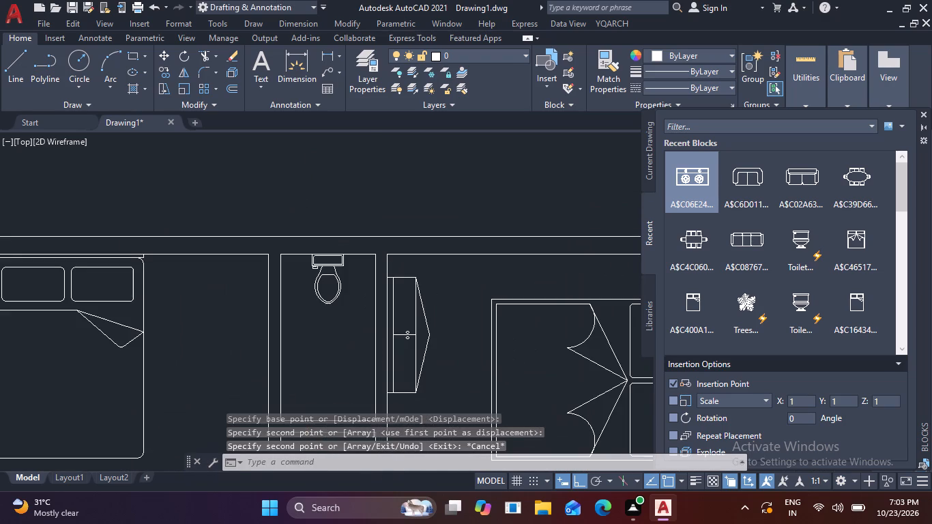
pyautogui.write('L')
pyautogui.press('space')
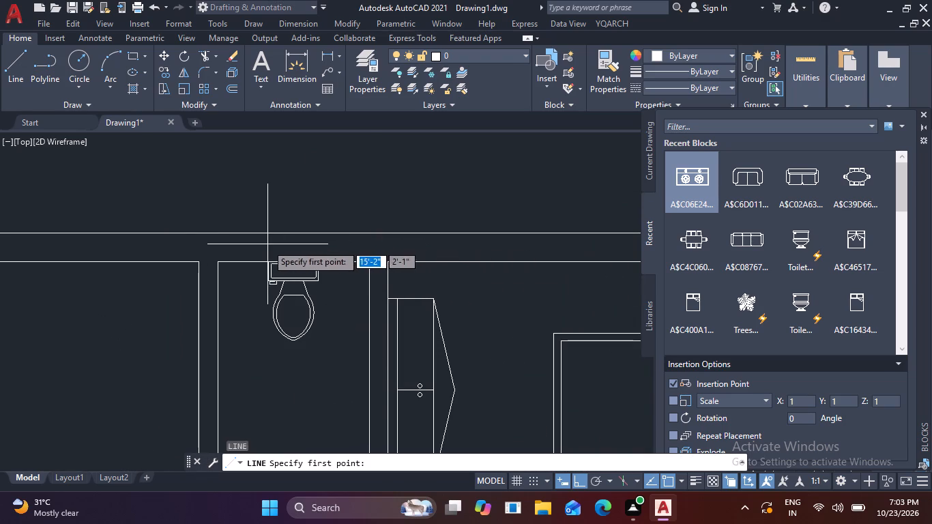
pyautogui.click(259, 235)
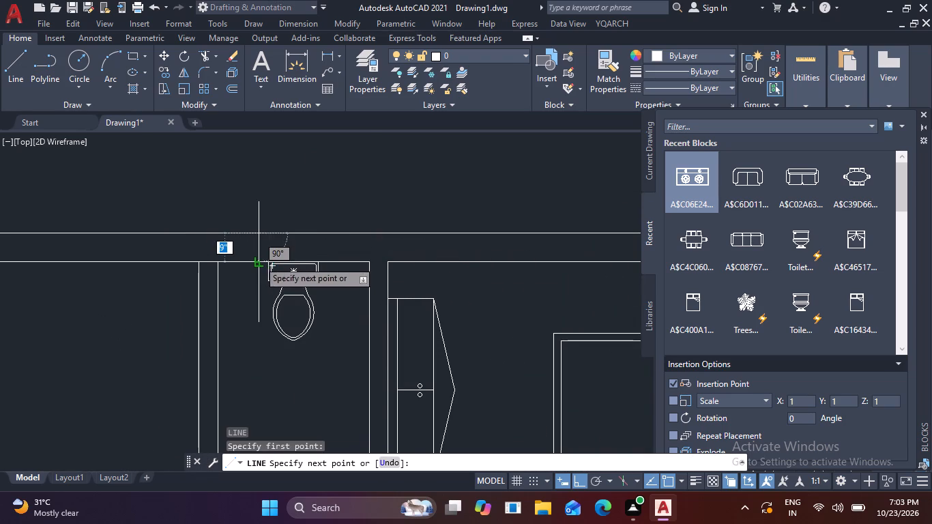
pyautogui.click(259, 261)
pyautogui.press('space')
pyautogui.press('space')
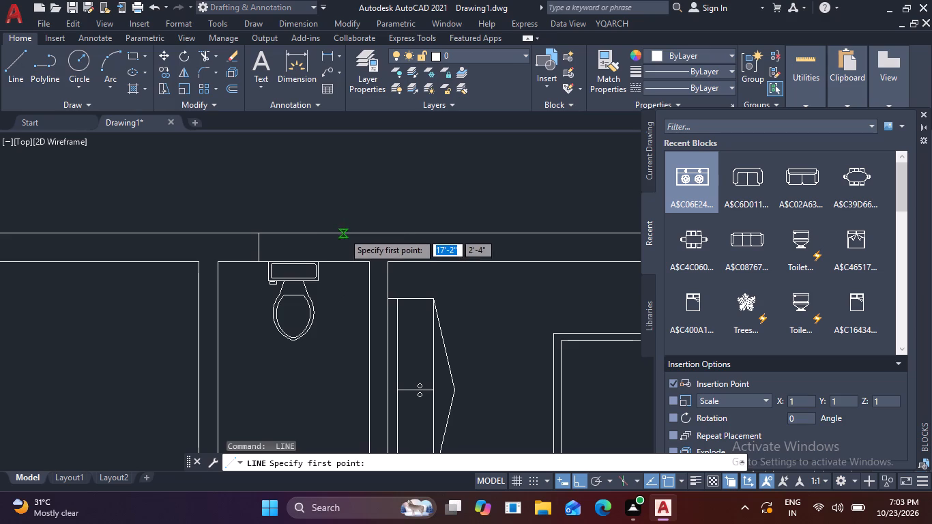
pyautogui.click(343, 233)
pyautogui.click(343, 263)
pyautogui.press('space')
# Draw a horizontal line along the middle of the wall joining the two window ends behind the toilet.
pyautogui.press('space')
pyautogui.click(342, 248)
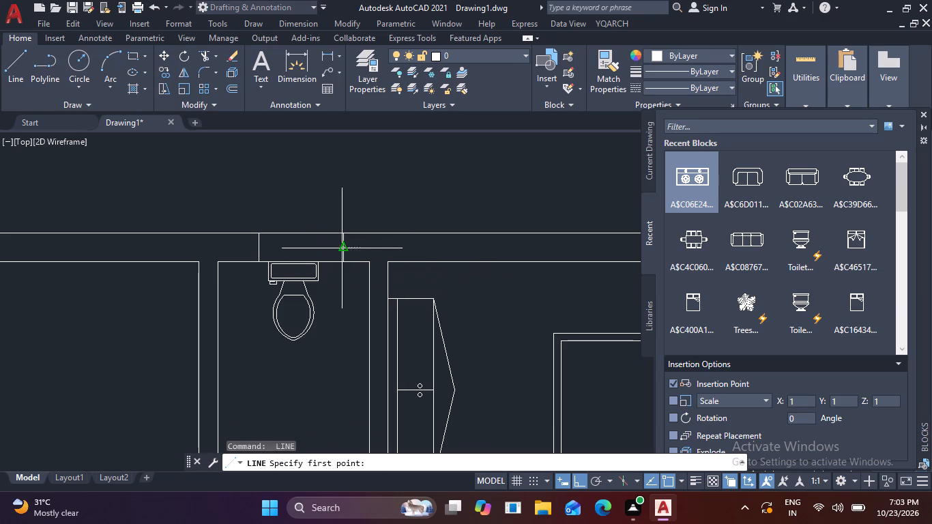
pyautogui.click(257, 249)
pyautogui.press('space')
# Draw two short vertical lines across the top outer wall between the wardrobe and the corner column, above the upper-right bedroom's bed, as window ends.
pyautogui.scroll(-1, 358, 256)
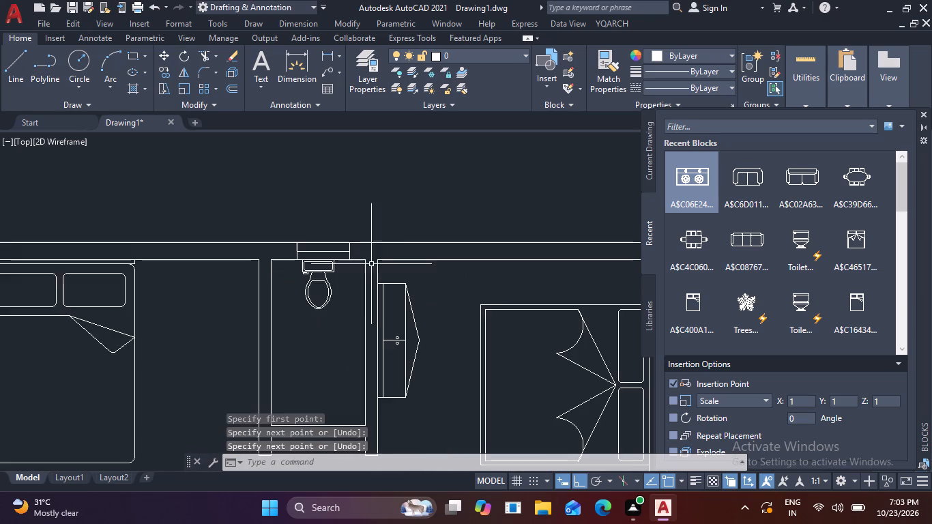
pyautogui.moveTo(386, 279); pyautogui.dragTo(127, 283, button='middle')
pyautogui.press('space')
pyautogui.scroll(2, 203, 258)
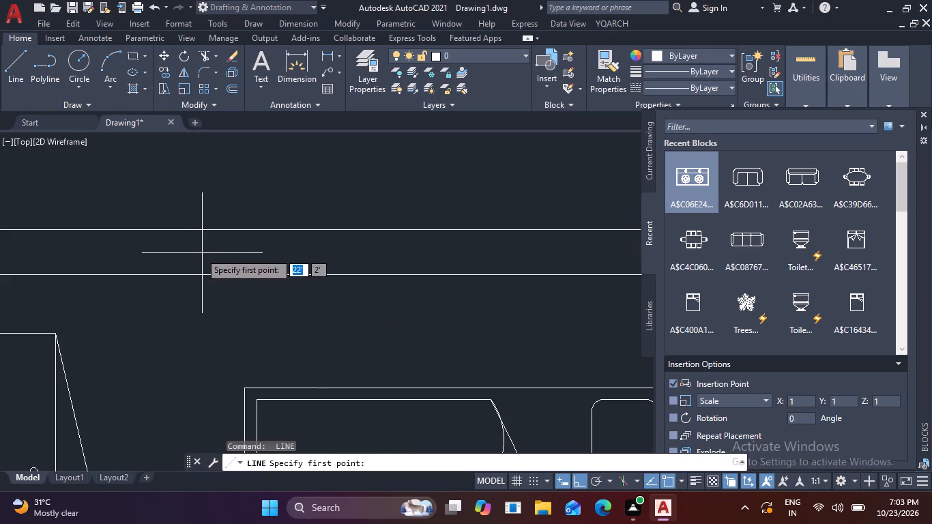
pyautogui.click(186, 233)
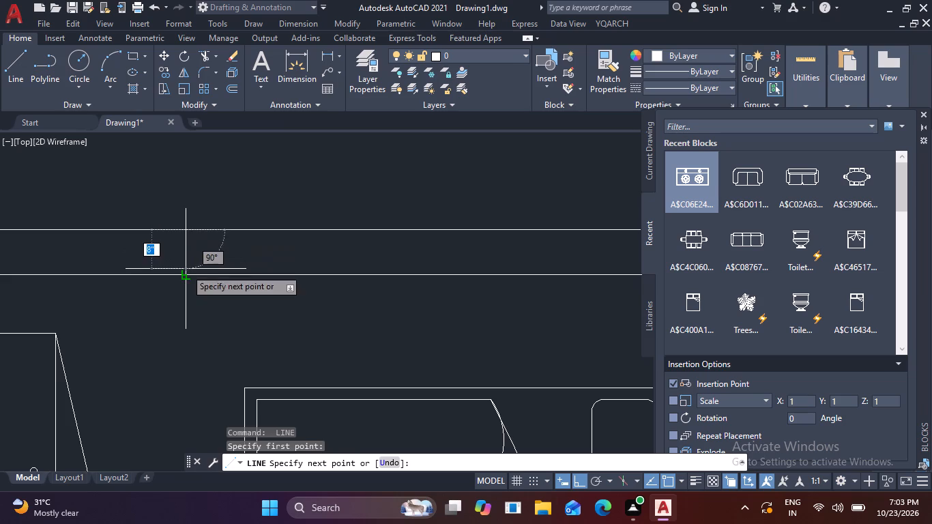
pyautogui.click(186, 269)
pyautogui.press('space')
pyautogui.scroll(-3, 186, 269)
pyautogui.press('space')
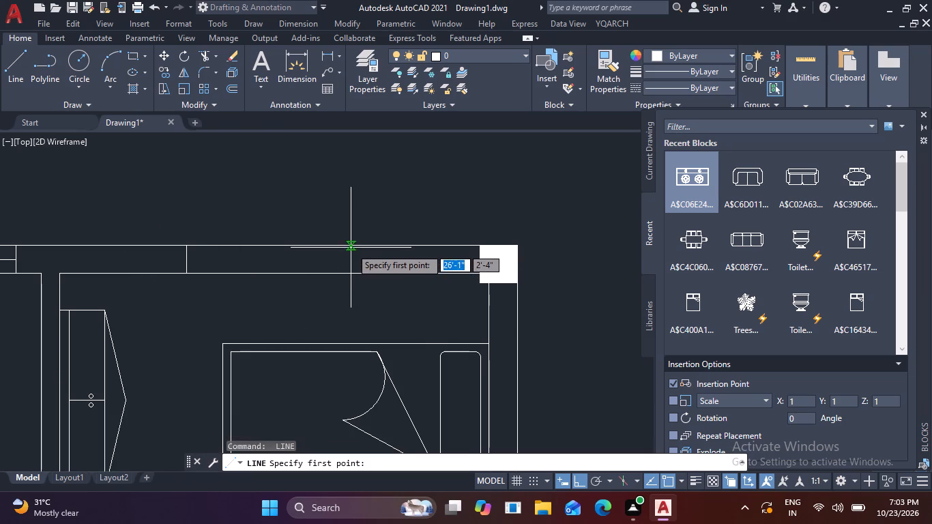
pyautogui.click(338, 247)
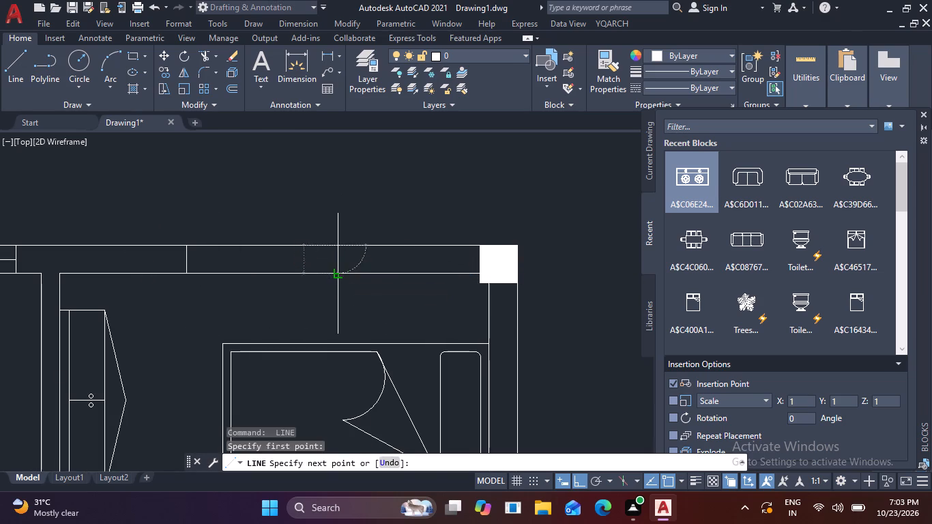
pyautogui.click(336, 276)
pyautogui.press('space')
# Draw a horizontal line along the middle of the wall joining the two window ends above the upper-right bedroom's bed.
pyautogui.press('space')
pyautogui.click(338, 260)
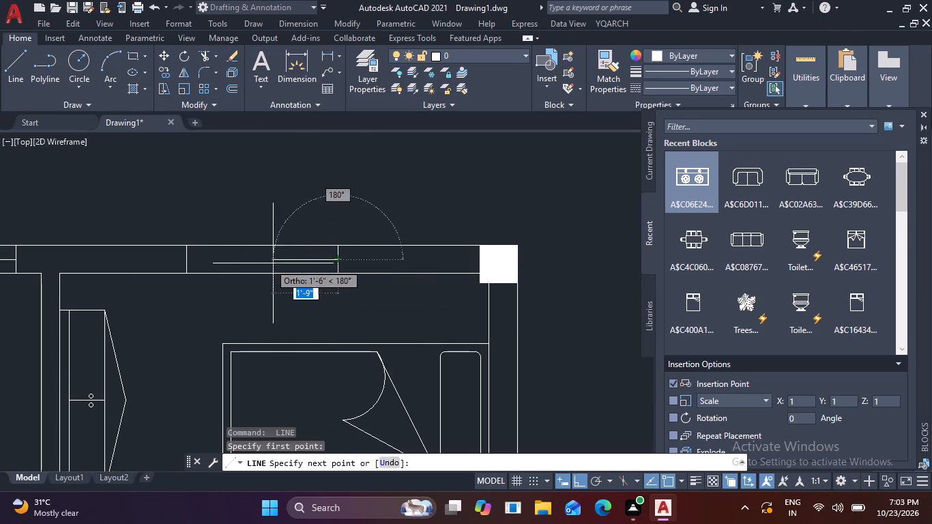
pyautogui.click(181, 263)
pyautogui.press('space')
# Copy the three-line kitchen window from behind the sink along the bottom outer wall to the stretch below the staircase.
pyautogui.scroll(-2, 227, 281)
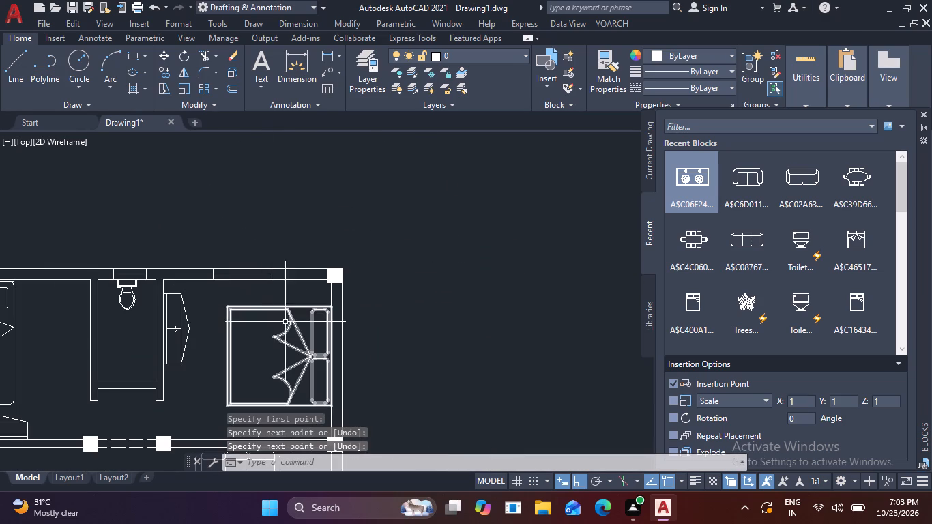
pyautogui.scroll(-2, 297, 351)
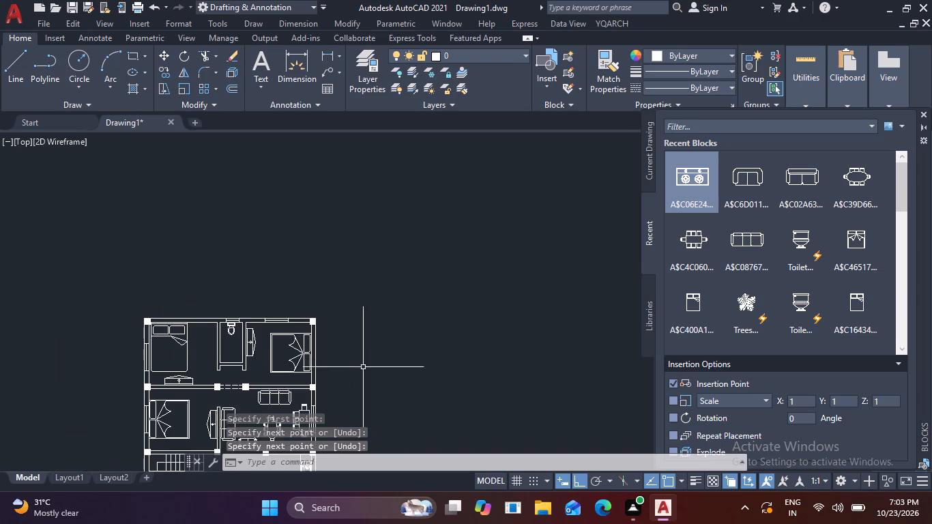
pyautogui.moveTo(375, 381); pyautogui.dragTo(468, 254, button='middle')
pyautogui.moveTo(409, 378); pyautogui.dragTo(441, 293, button='middle')
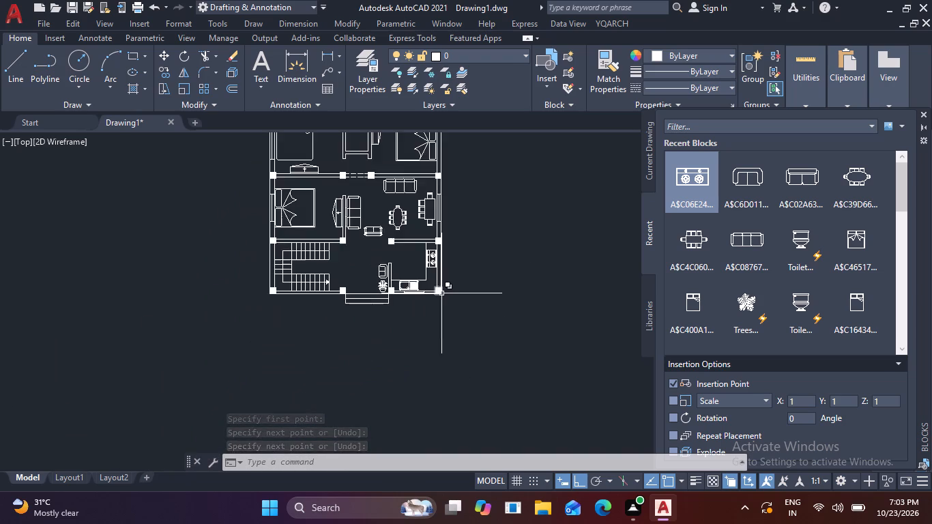
pyautogui.scroll(4, 435, 291)
pyautogui.scroll(2, 344, 297)
pyautogui.moveTo(352, 288); pyautogui.dragTo(343, 290)
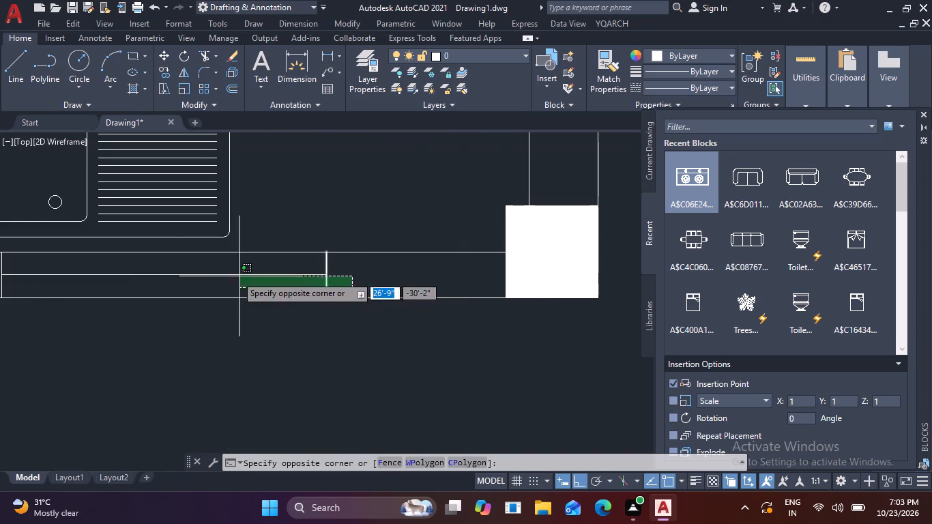
pyautogui.moveTo(140, 272); pyautogui.dragTo(416, 269, button='middle')
pyautogui.click(257, 259)
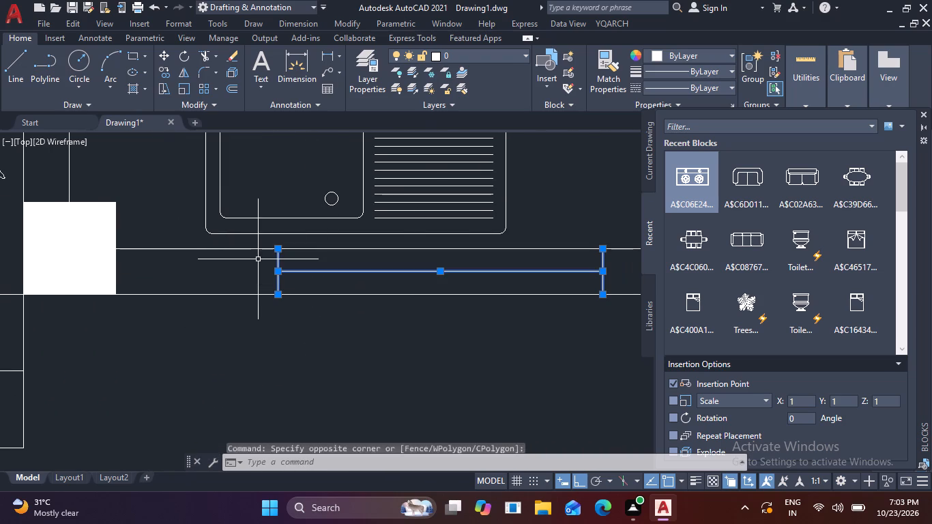
pyautogui.write('CO')
pyautogui.press('space')
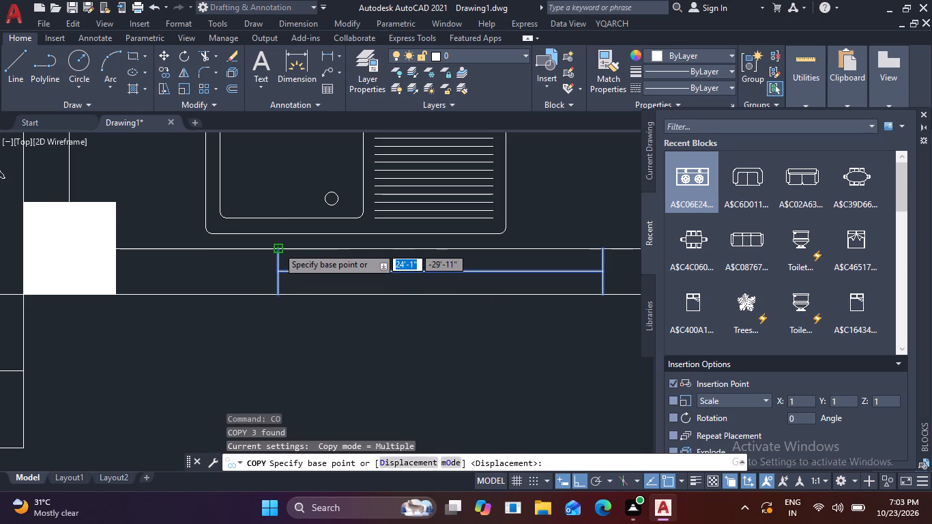
pyautogui.click(278, 247)
pyautogui.scroll(-3, 232, 275)
pyautogui.moveTo(195, 302); pyautogui.dragTo(475, 292, button='middle')
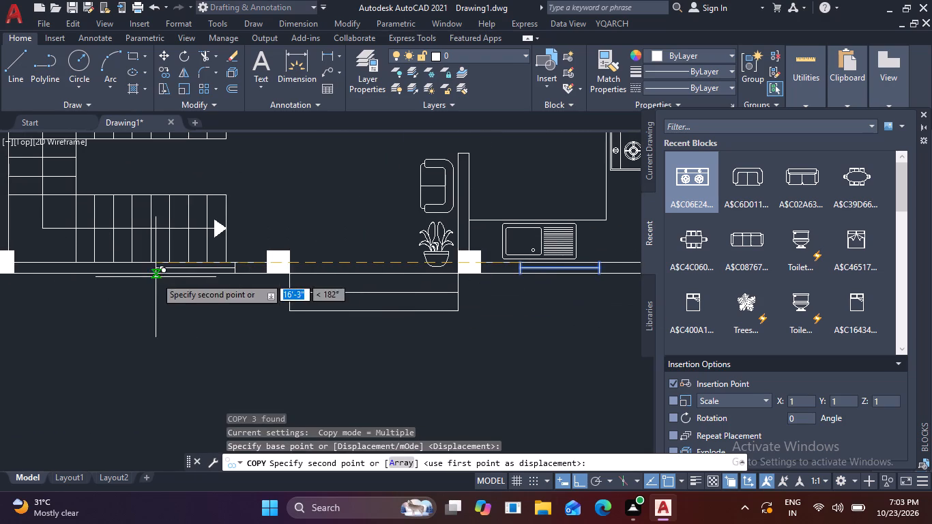
pyautogui.scroll(2, 111, 258)
pyautogui.moveTo(70, 280); pyautogui.dragTo(448, 291, button='middle')
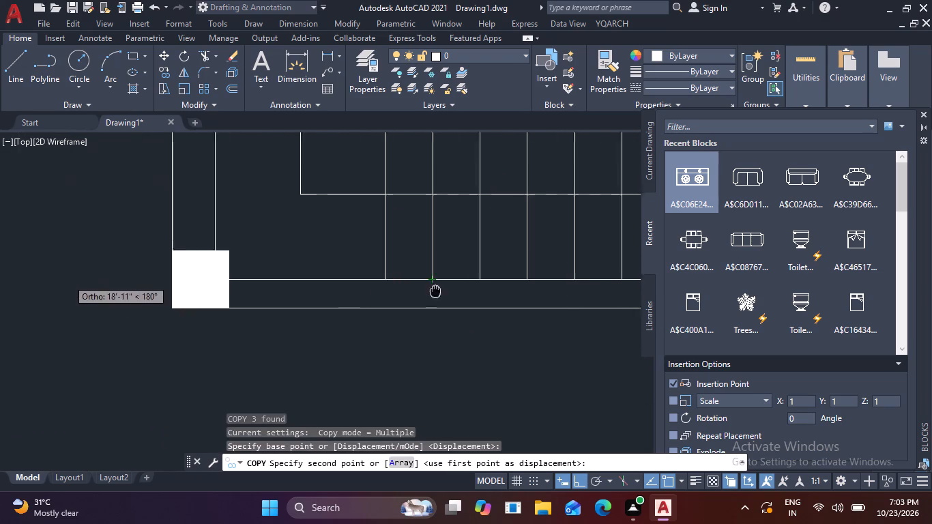
pyautogui.moveTo(448, 291); pyautogui.dragTo(469, 295, button='middle')
pyautogui.click(454, 287)
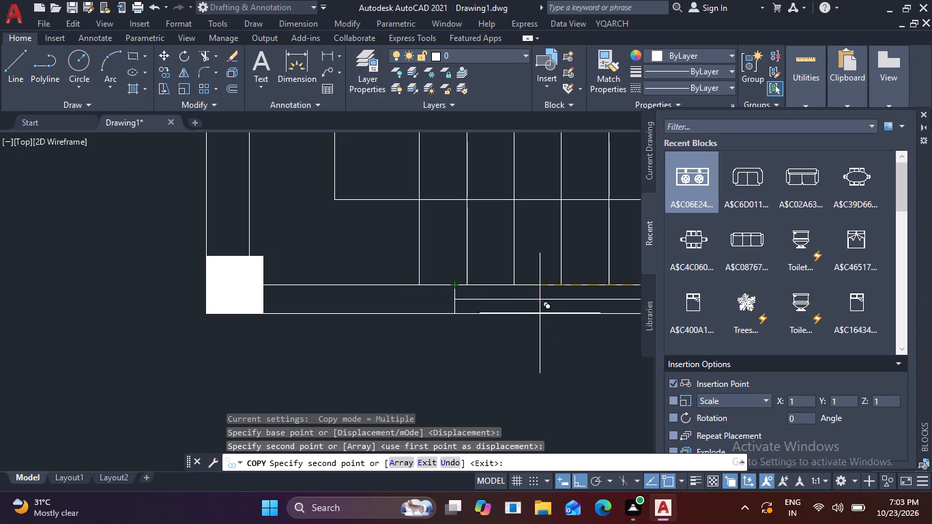
pyautogui.press('Escape')
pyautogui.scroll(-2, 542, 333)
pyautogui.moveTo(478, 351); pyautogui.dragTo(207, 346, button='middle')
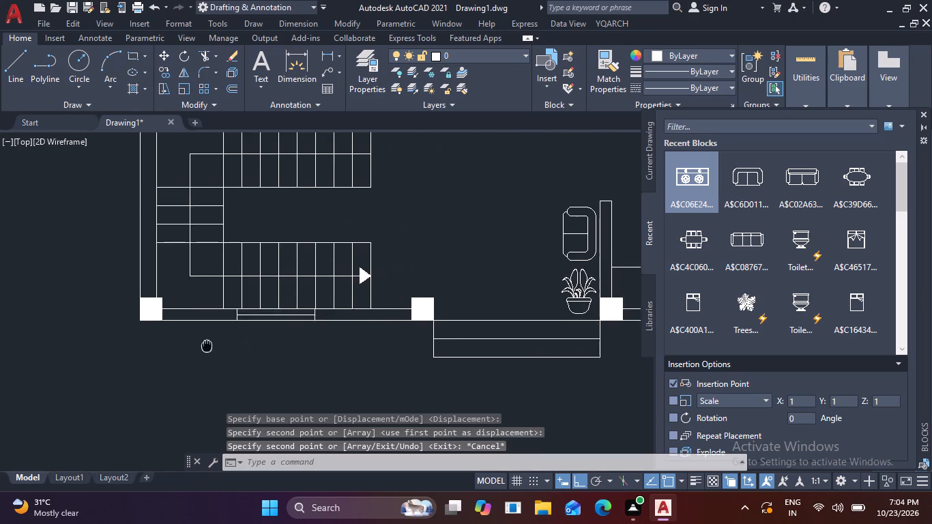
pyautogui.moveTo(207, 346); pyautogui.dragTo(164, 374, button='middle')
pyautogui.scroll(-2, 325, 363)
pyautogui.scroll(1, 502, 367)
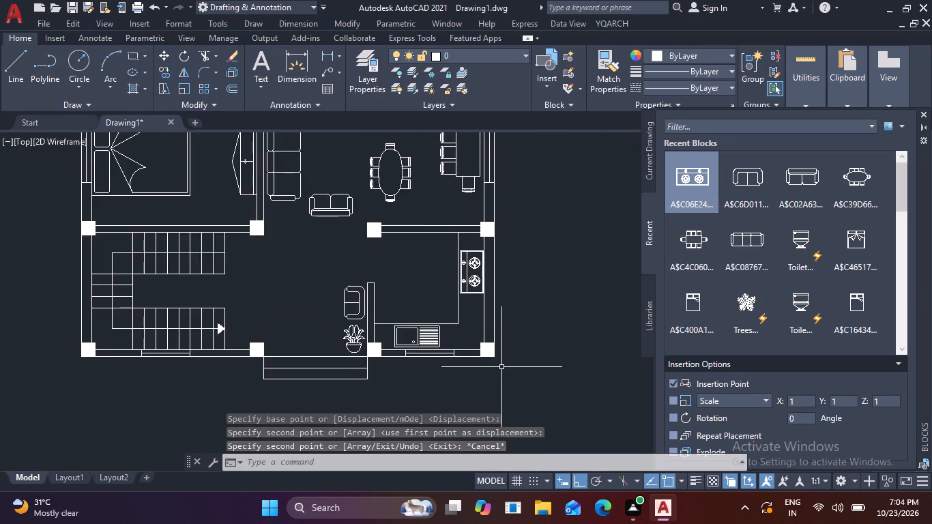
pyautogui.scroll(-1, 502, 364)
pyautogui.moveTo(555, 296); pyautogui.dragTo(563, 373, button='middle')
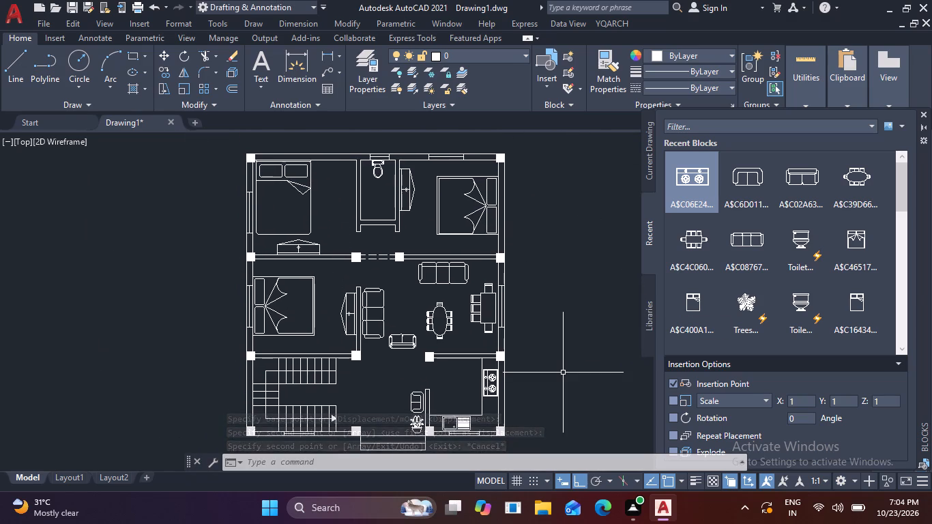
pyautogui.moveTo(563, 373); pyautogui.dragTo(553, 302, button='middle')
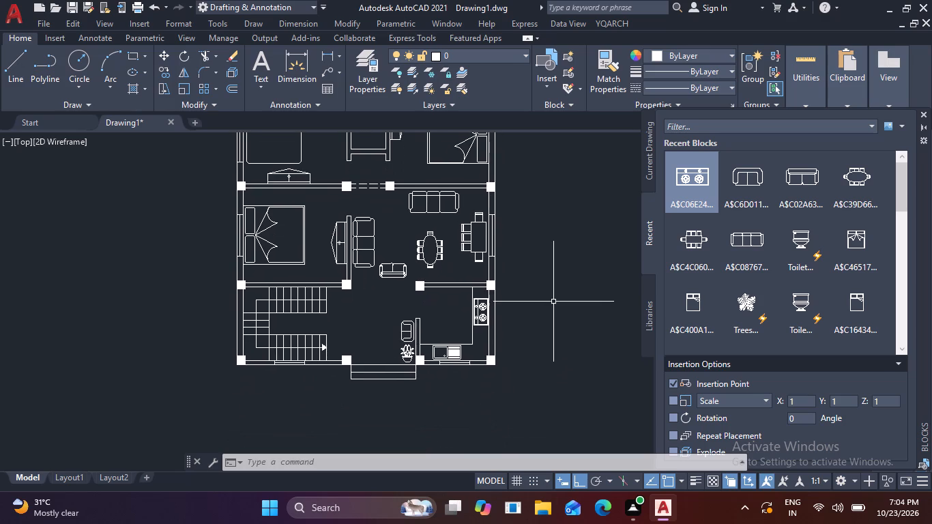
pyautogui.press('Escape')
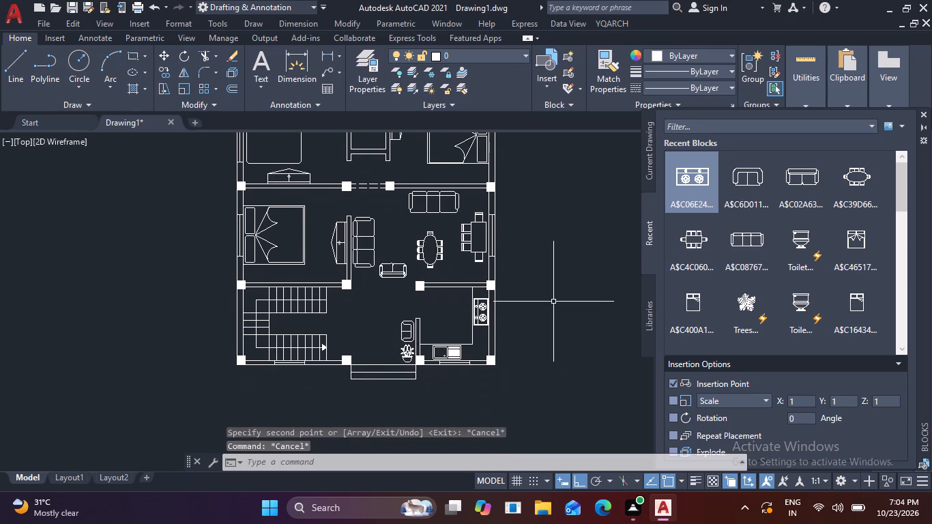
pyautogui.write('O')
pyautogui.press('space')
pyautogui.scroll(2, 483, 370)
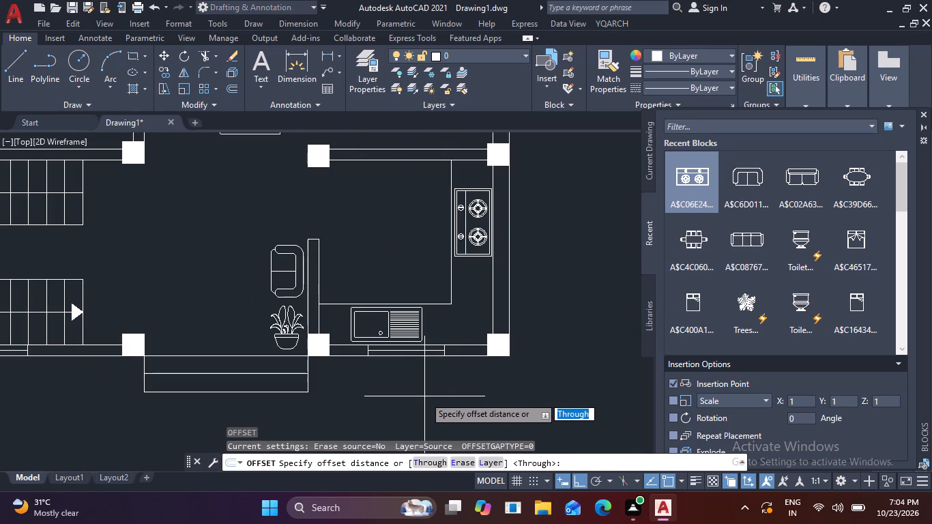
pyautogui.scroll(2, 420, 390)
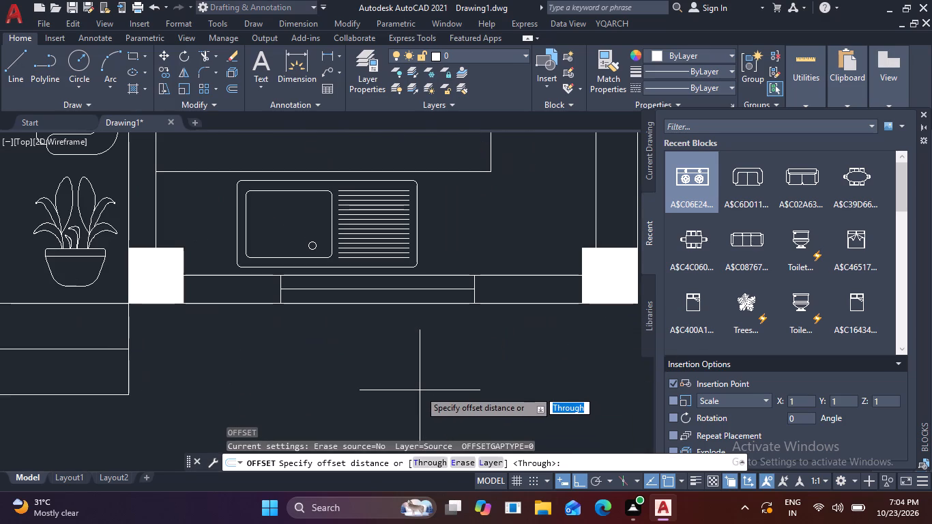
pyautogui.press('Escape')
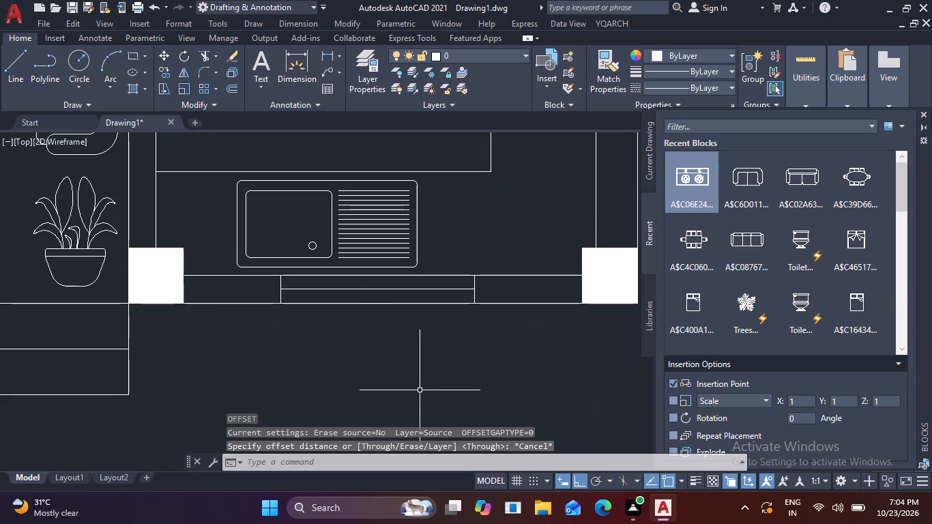
# Offset the middle lines of the kitchen and staircase windows in the bottom outer wall by 1" toward the inside.
pyautogui.press('o')
pyautogui.press('Return')
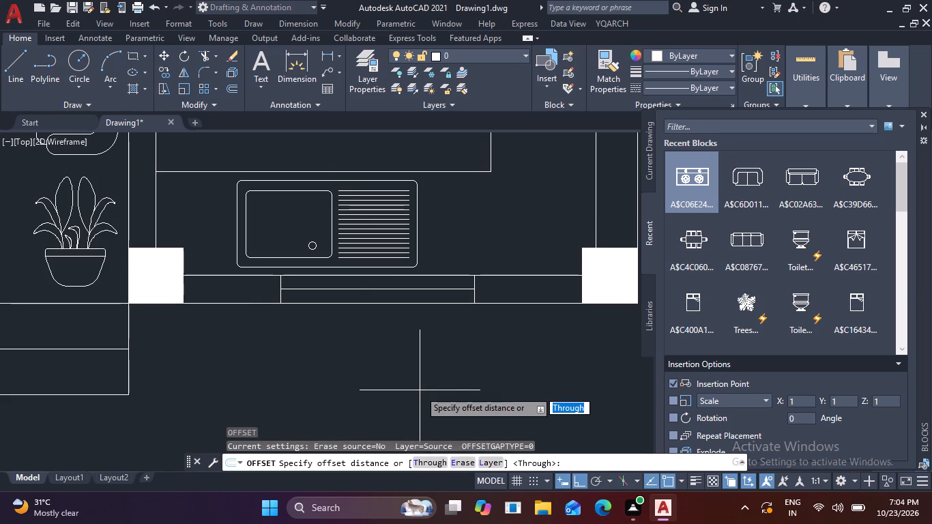
pyautogui.press('1')
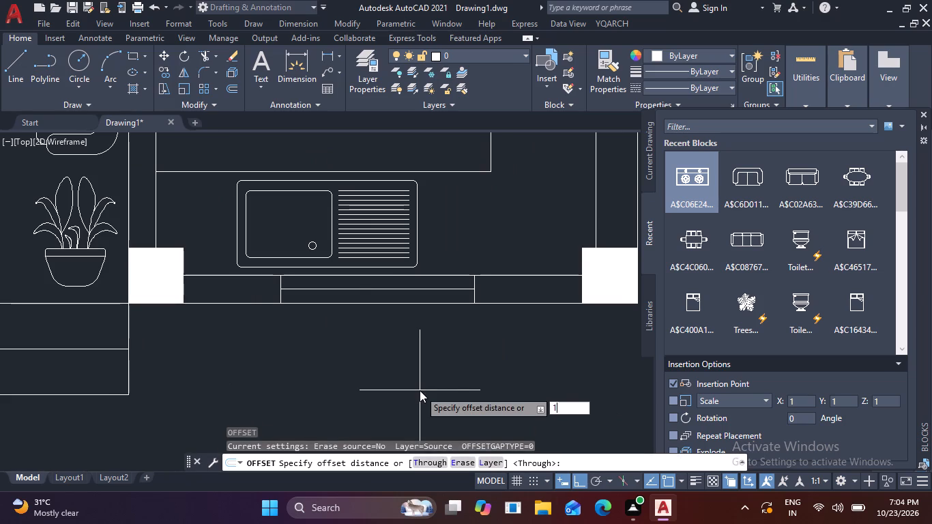
pyautogui.press('Return')
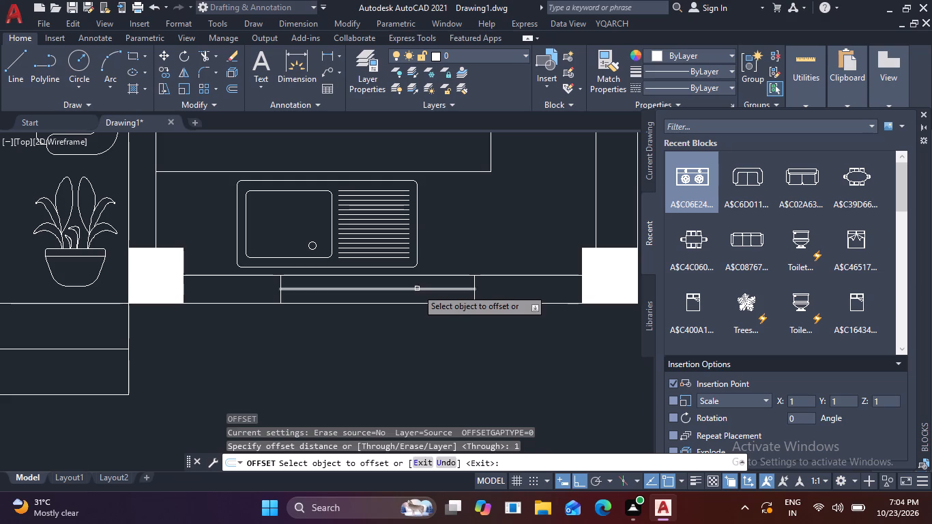
pyautogui.click(417, 289)
pyautogui.click(432, 270)
pyautogui.scroll(-2, 278, 345)
pyautogui.moveTo(282, 353); pyautogui.dragTo(461, 355, button='middle')
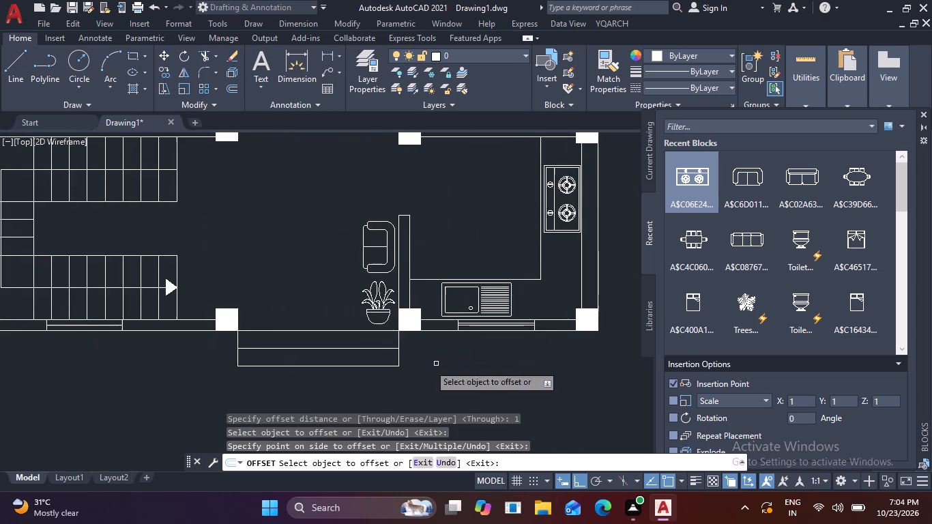
pyautogui.scroll(3, 85, 329)
pyautogui.click(95, 319)
pyautogui.click(117, 289)
pyautogui.scroll(-4, 128, 282)
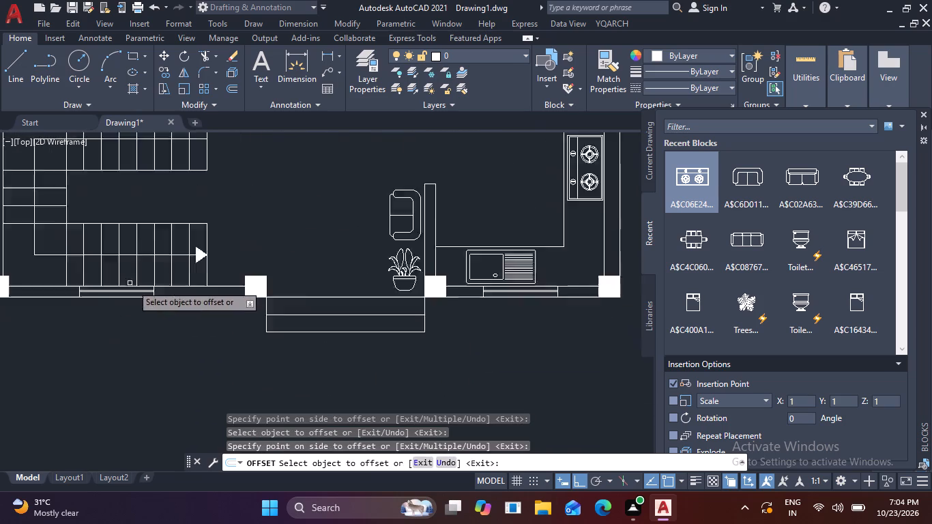
# Offset the middle line of the window beside the dining table in the right outer wall by 1" toward the inside.
pyautogui.moveTo(542, 216); pyautogui.dragTo(527, 330, button='middle')
pyautogui.scroll(3, 456, 220)
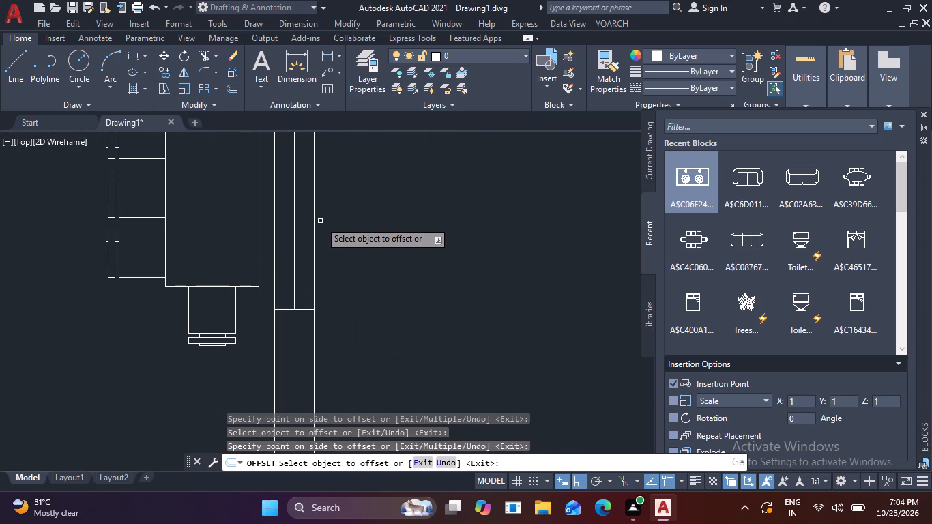
pyautogui.moveTo(388, 224); pyautogui.dragTo(370, 370, button='middle')
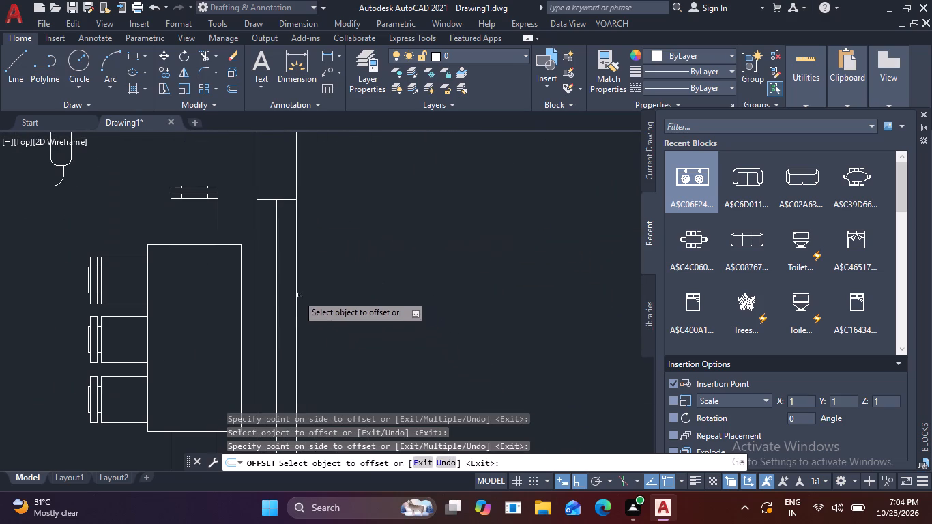
pyautogui.click(278, 285)
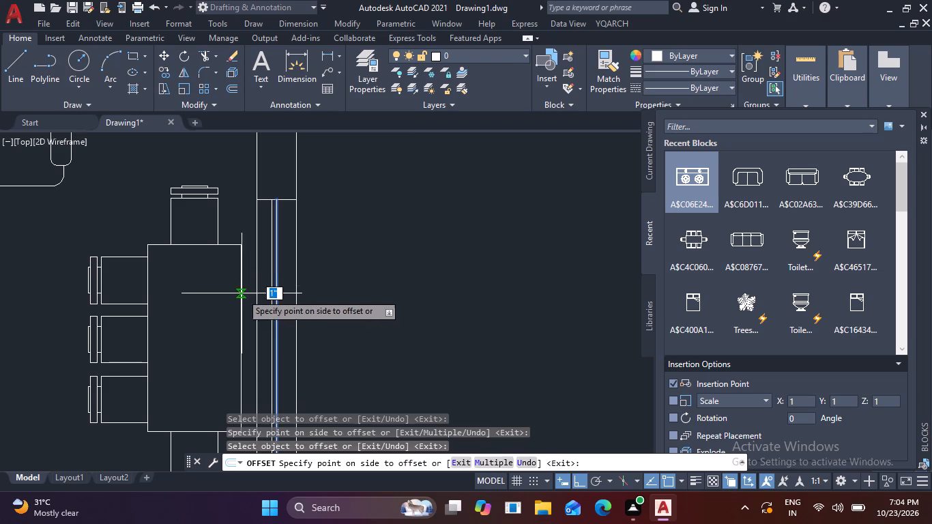
pyautogui.click(239, 294)
pyautogui.scroll(-3, 275, 296)
# Offset the middle lines of the upper-right bedroom and toilet windows in the top outer wall by 1" toward the inside.
pyautogui.moveTo(379, 279); pyautogui.dragTo(509, 461, button='middle')
pyautogui.scroll(3, 307, 261)
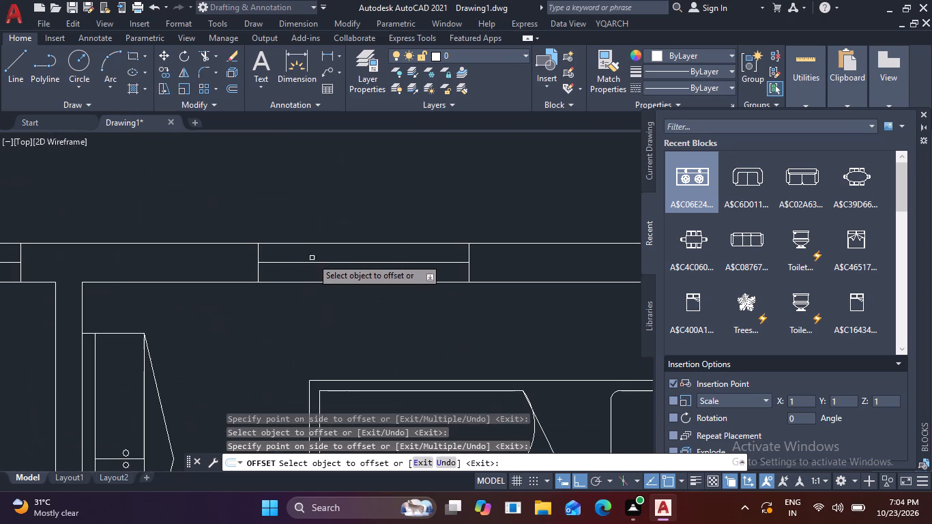
pyautogui.click(339, 262)
pyautogui.scroll(-1, 324, 318)
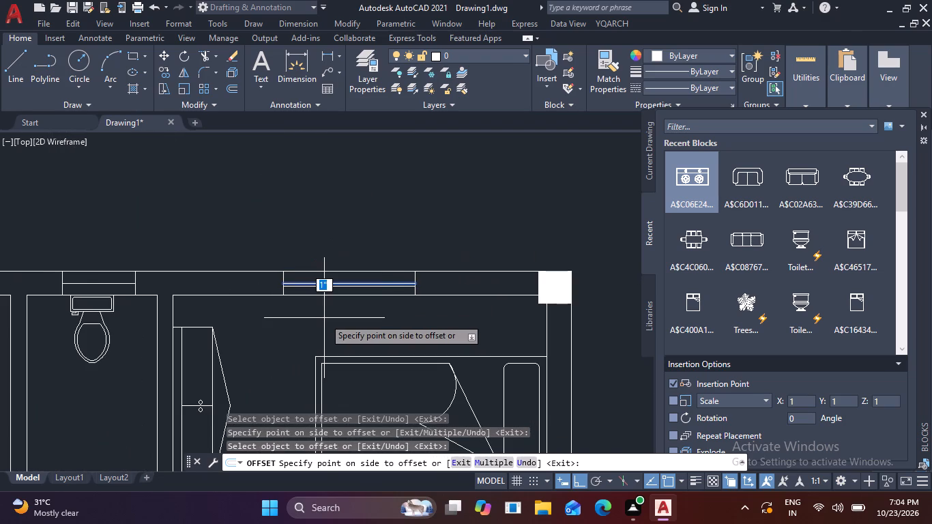
pyautogui.click(324, 318)
pyautogui.scroll(-3, 324, 318)
pyautogui.scroll(3, 234, 306)
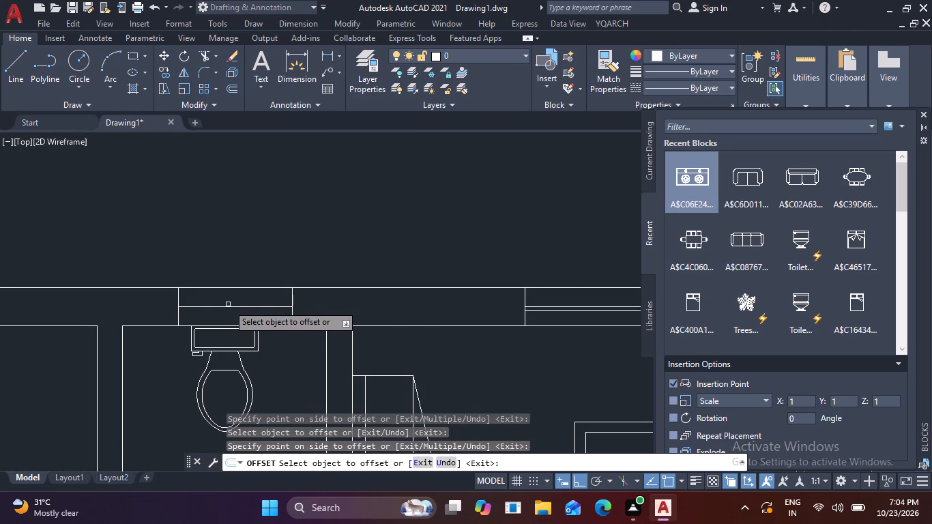
pyautogui.click(229, 307)
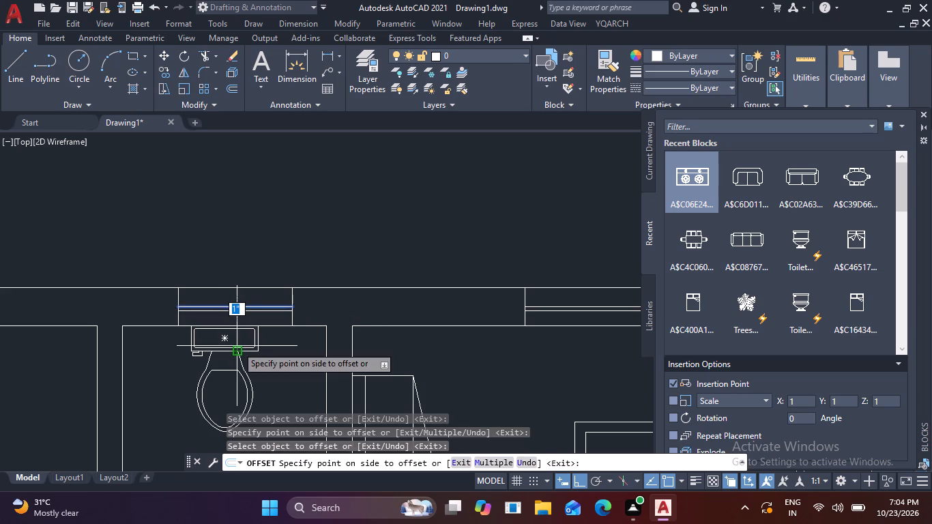
pyautogui.click(237, 346)
pyautogui.scroll(-3, 237, 359)
# Offset the middle lines of the two bedroom windows in the left outer wall by 1" toward the inside and end the command.
pyautogui.moveTo(81, 428); pyautogui.dragTo(199, 301, button='middle')
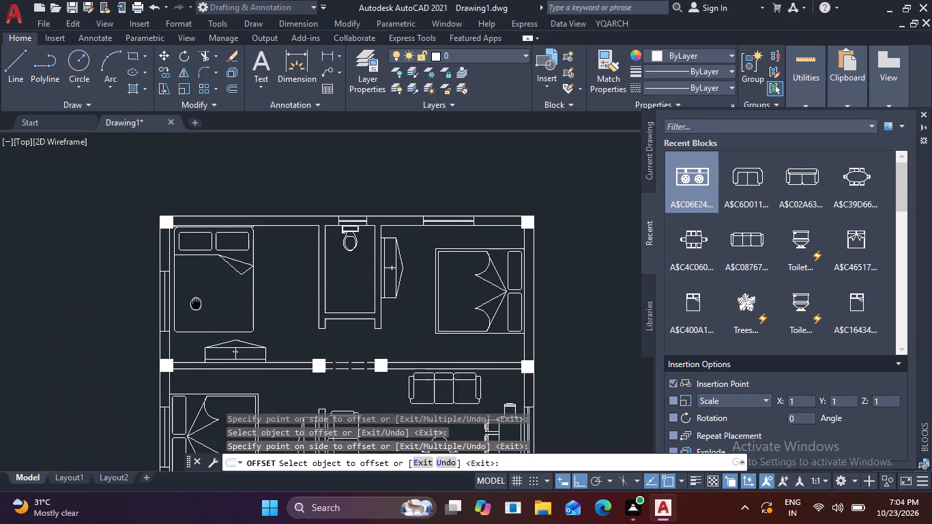
pyautogui.moveTo(199, 301); pyautogui.dragTo(201, 298, button='middle')
pyautogui.scroll(3, 181, 308)
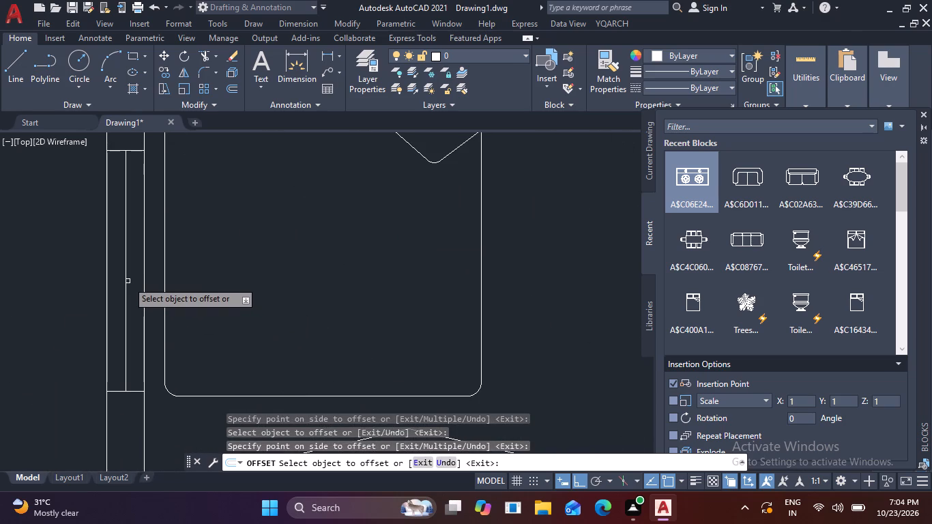
pyautogui.click(126, 281)
pyautogui.click(213, 279)
pyautogui.scroll(-3, 213, 279)
pyautogui.moveTo(231, 343); pyautogui.dragTo(260, 230, button='middle')
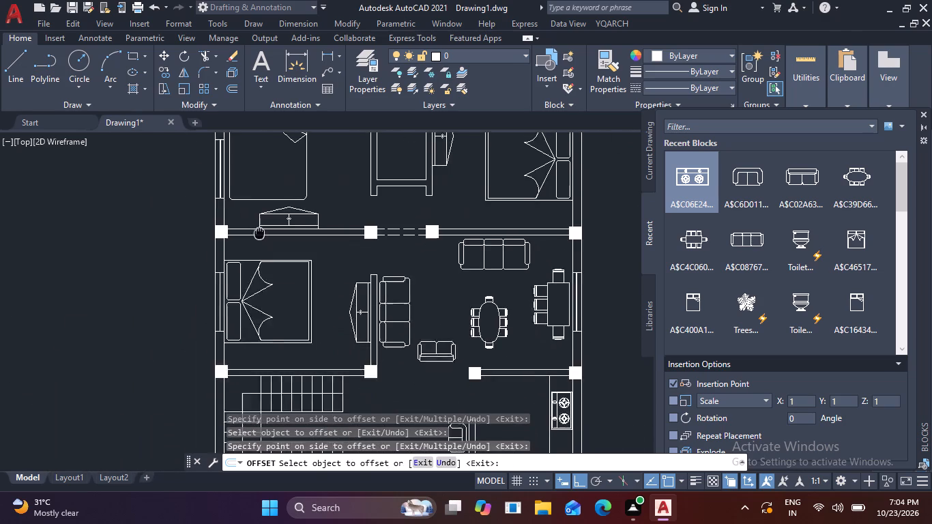
pyautogui.moveTo(260, 230); pyautogui.dragTo(261, 229, button='middle')
pyautogui.scroll(3, 225, 304)
pyautogui.click(203, 303)
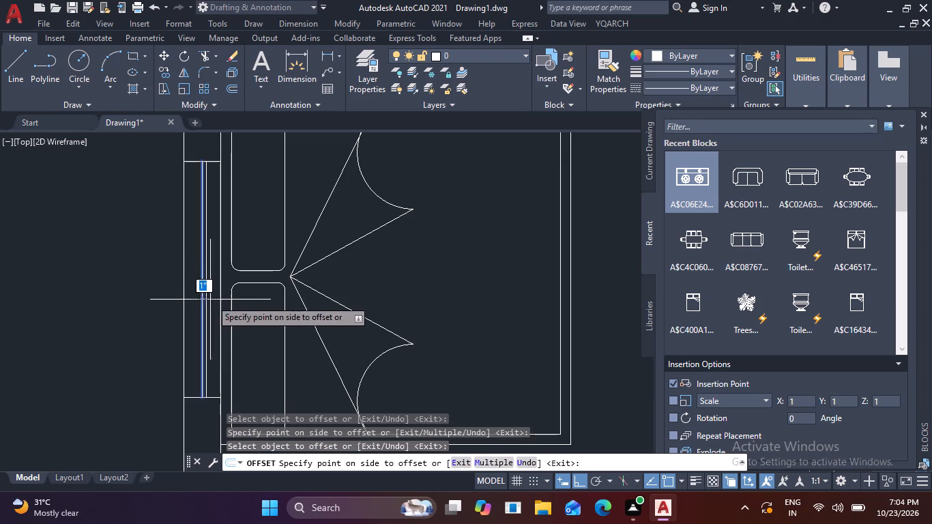
pyautogui.click(223, 302)
pyautogui.scroll(-4, 243, 304)
pyautogui.moveTo(282, 359); pyautogui.dragTo(297, 275, button='middle')
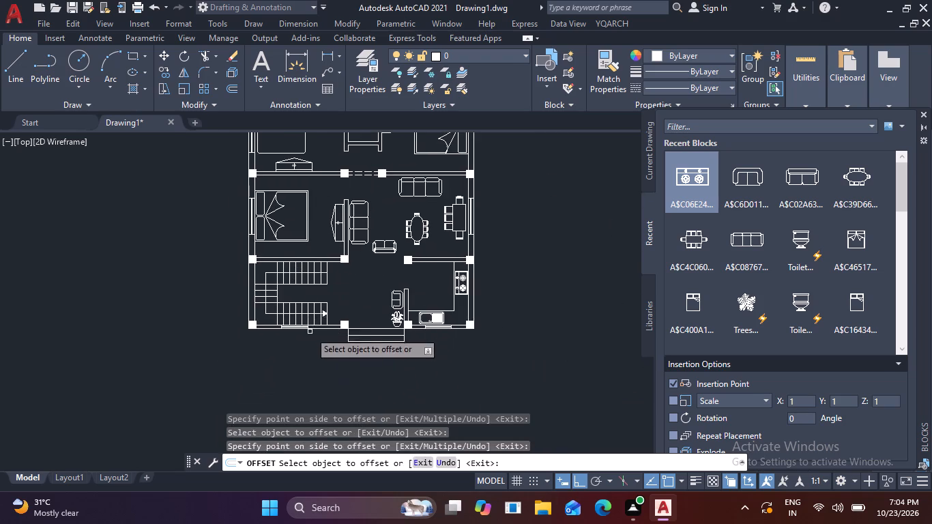
pyautogui.scroll(4, 310, 332)
pyautogui.press('Escape')
pyautogui.press('Escape')
pyautogui.scroll(-2, 308, 323)
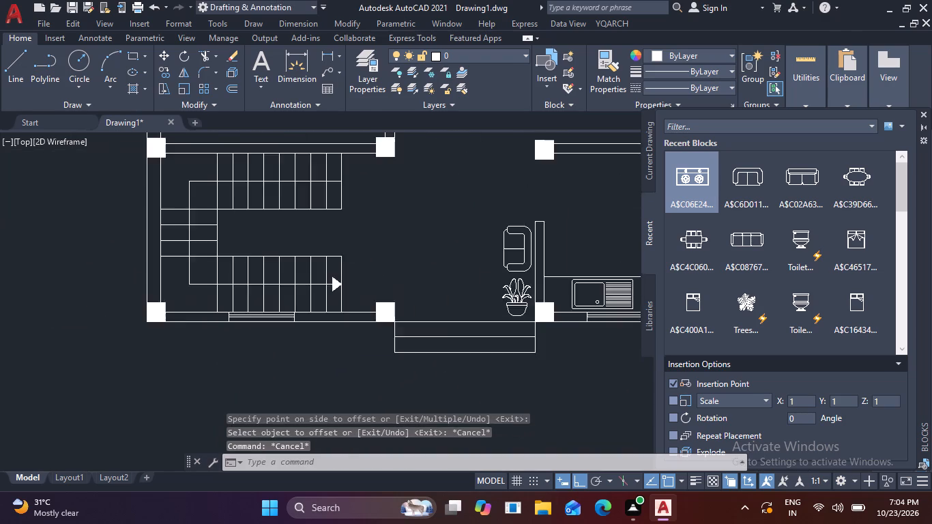
# Place multiline text reading "BED ROOM" over the bed in the upper-left bedroom.
pyautogui.scroll(-1, 308, 323)
pyautogui.moveTo(406, 272); pyautogui.dragTo(291, 351, button='middle')
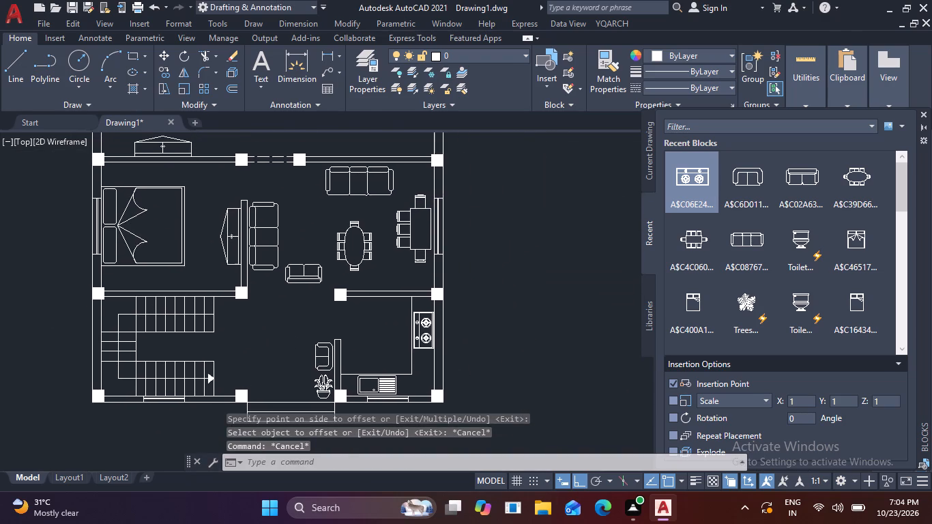
pyautogui.scroll(-1, 317, 318)
pyautogui.moveTo(318, 265); pyautogui.dragTo(321, 286, button='middle')
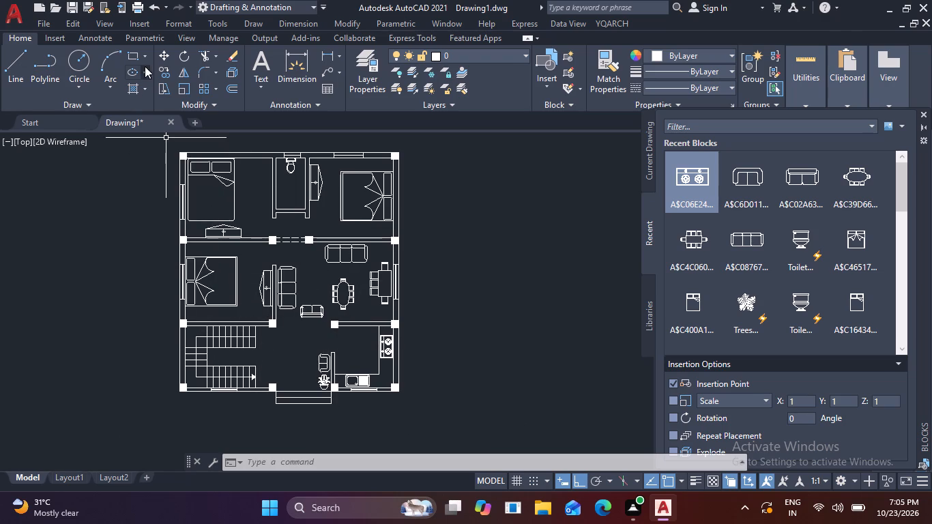
pyautogui.click(259, 68)
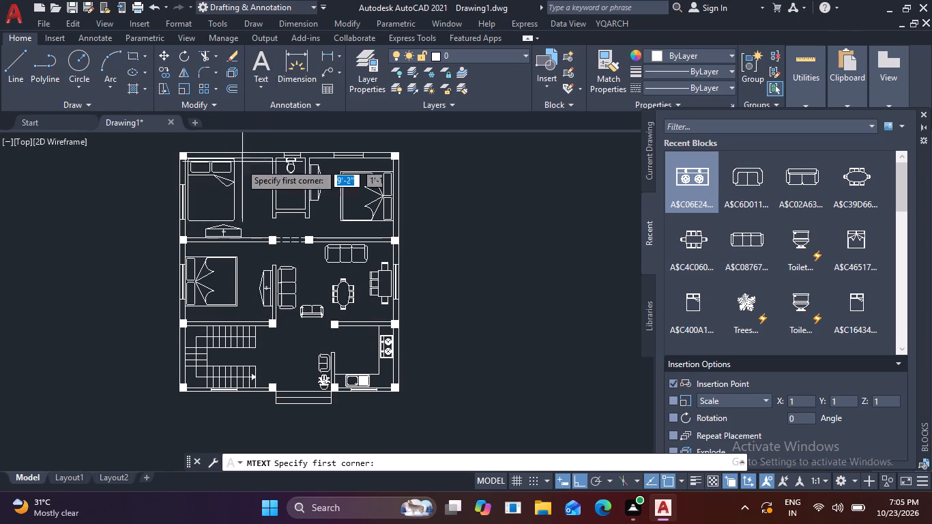
pyautogui.scroll(3, 190, 212)
pyautogui.moveTo(206, 192); pyautogui.dragTo(245, 348, button='middle')
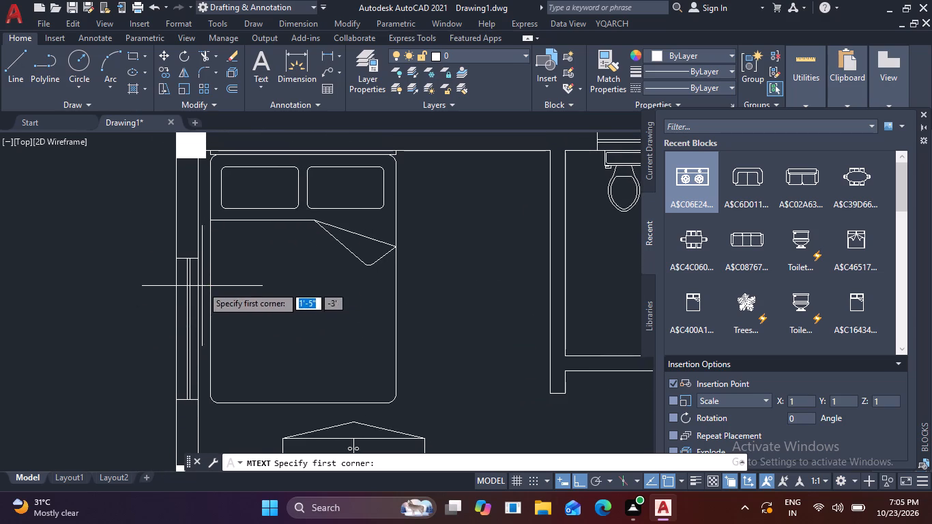
pyautogui.click(212, 269)
pyautogui.click(390, 376)
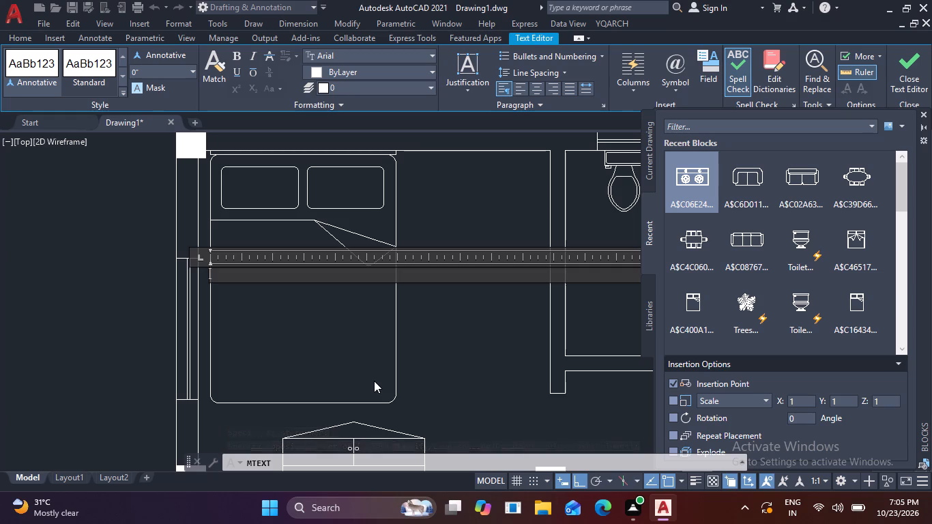
pyautogui.write('BED')
pyautogui.press('space')
pyautogui.write('ROOM')
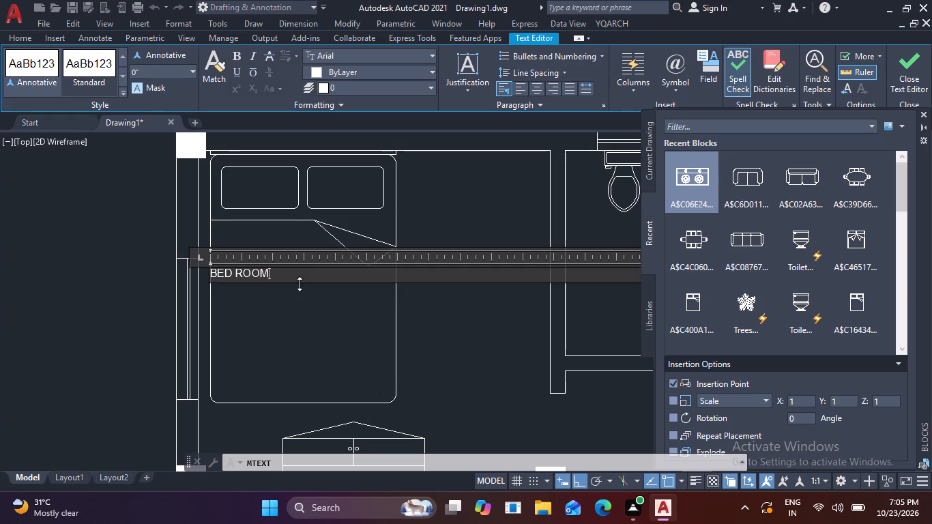
# Set the text height of the whole BED ROOM label to 8" and finish the text.
pyautogui.moveTo(298, 276); pyautogui.dragTo(183, 278)
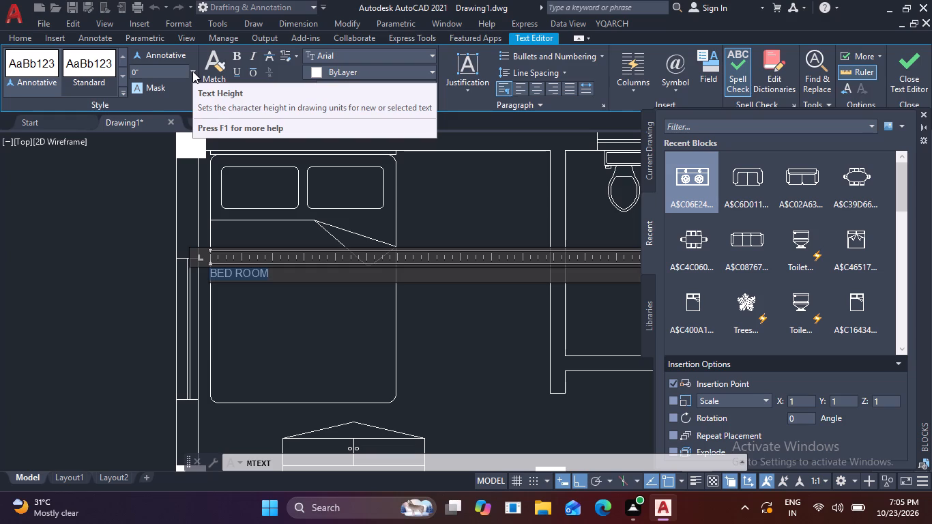
pyautogui.click(172, 74)
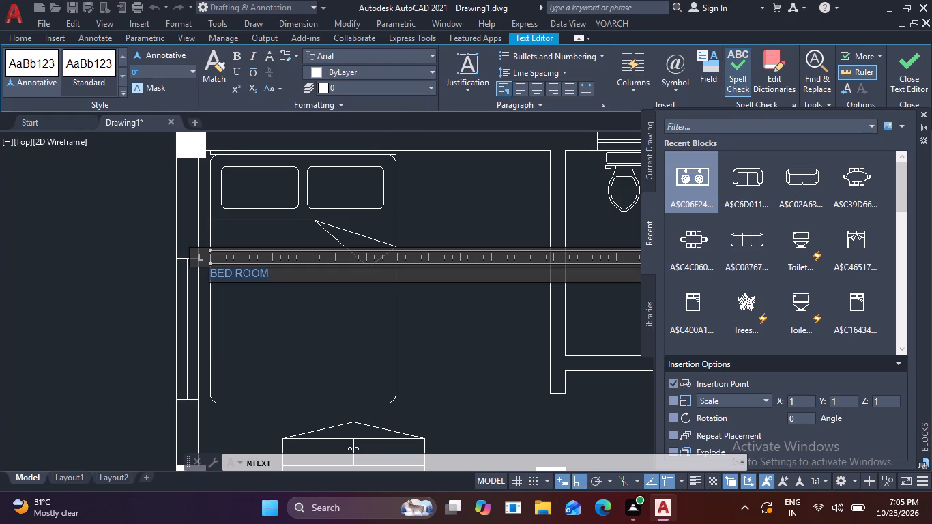
pyautogui.press('BackSpace')
pyautogui.press('8')
pyautogui.press('Return')
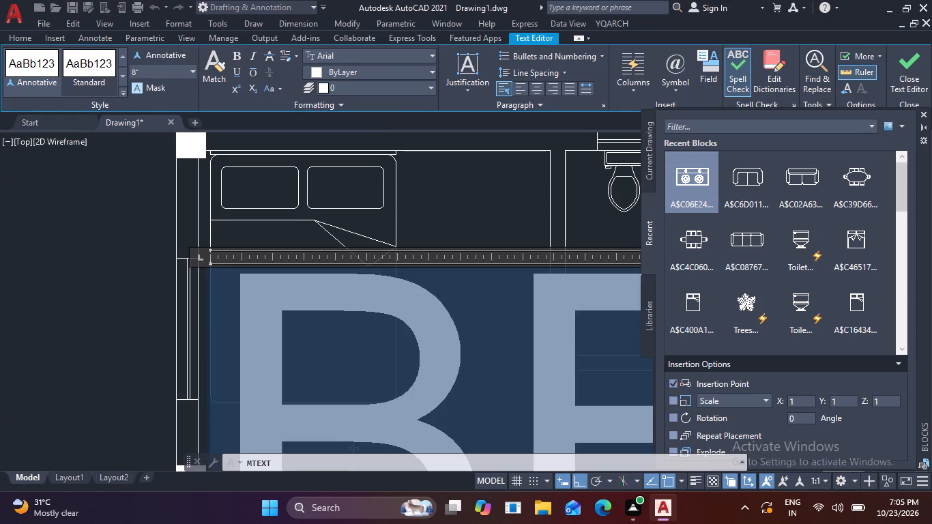
pyautogui.click(112, 230)
# Move the BED ROOM label about 6'-5" horizontally off the bed into the free floor beside the toilet wall.
pyautogui.scroll(1, 218, 255)
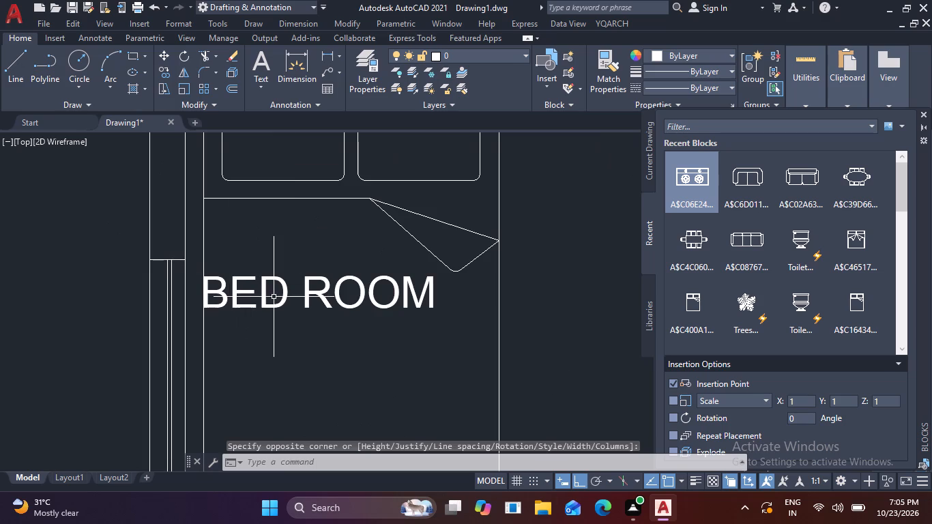
pyautogui.click(280, 302)
pyautogui.write('M')
pyautogui.press('space')
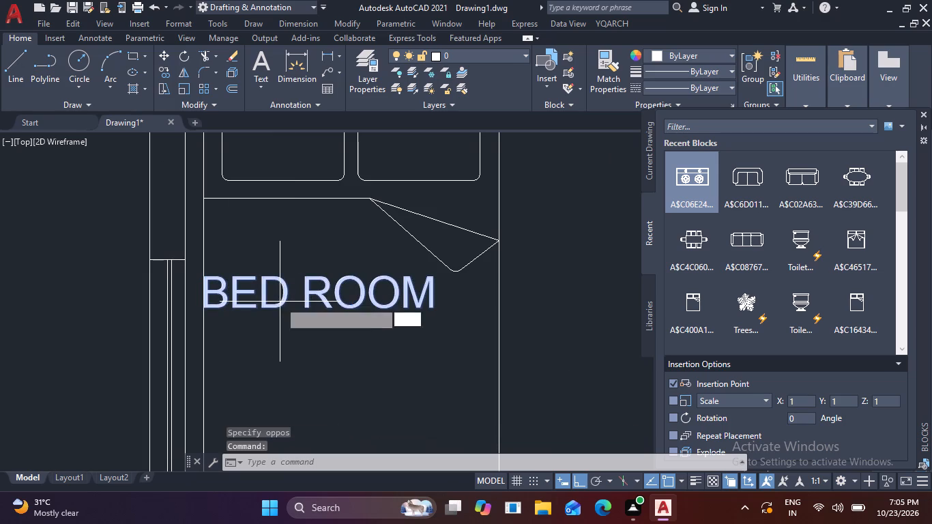
pyautogui.click(280, 302)
pyautogui.scroll(-2, 348, 334)
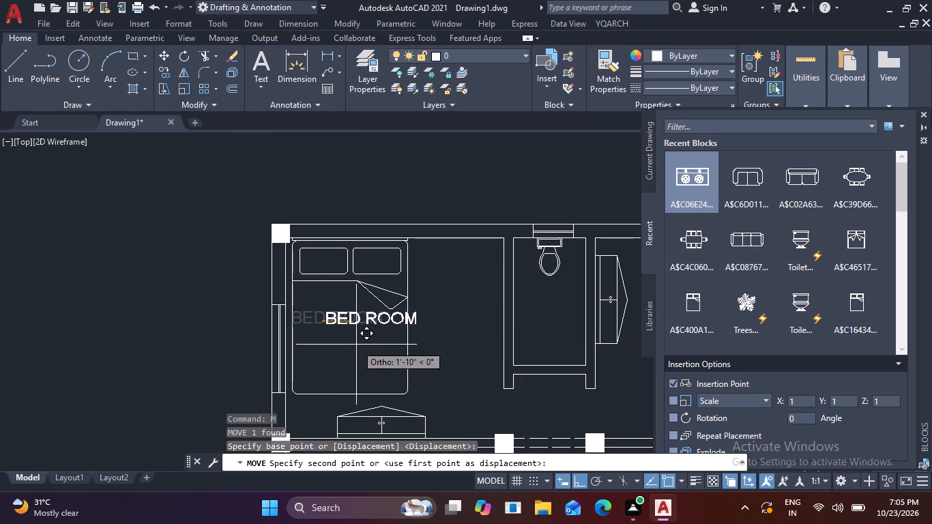
pyautogui.scroll(2, 438, 330)
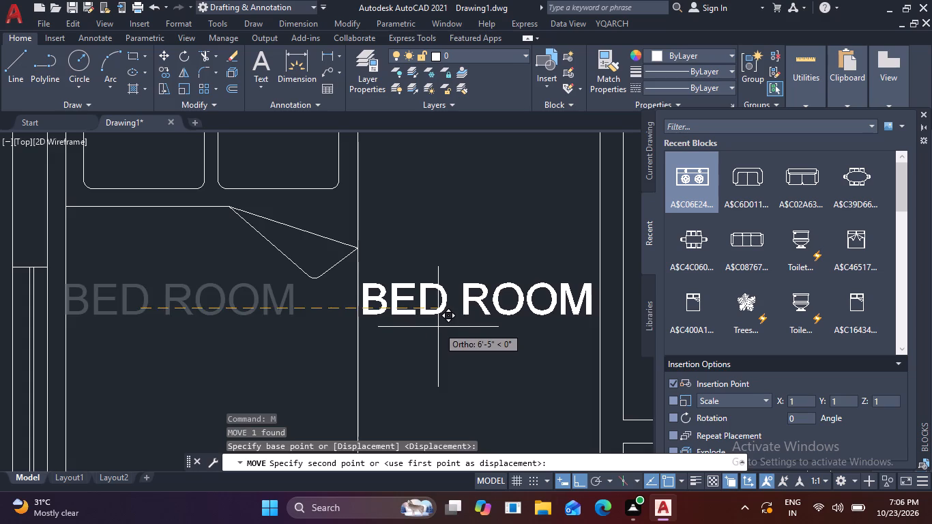
pyautogui.click(438, 327)
# Copy the BED ROOM label about 13'-10" horizontally into the upper-right bedroom.
pyautogui.scroll(-3, 438, 327)
pyautogui.moveTo(444, 353); pyautogui.dragTo(421, 310, button='middle')
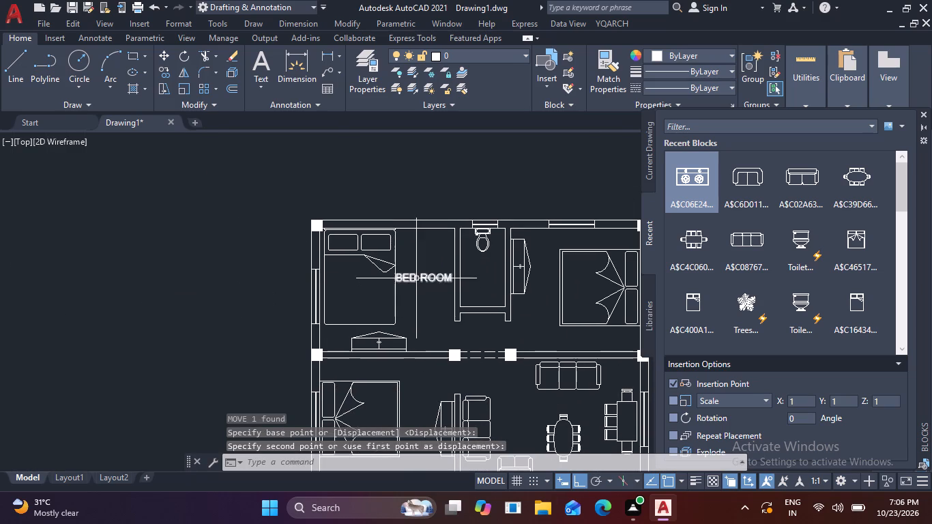
pyautogui.click(416, 278)
pyautogui.write('CO')
pyautogui.press('space')
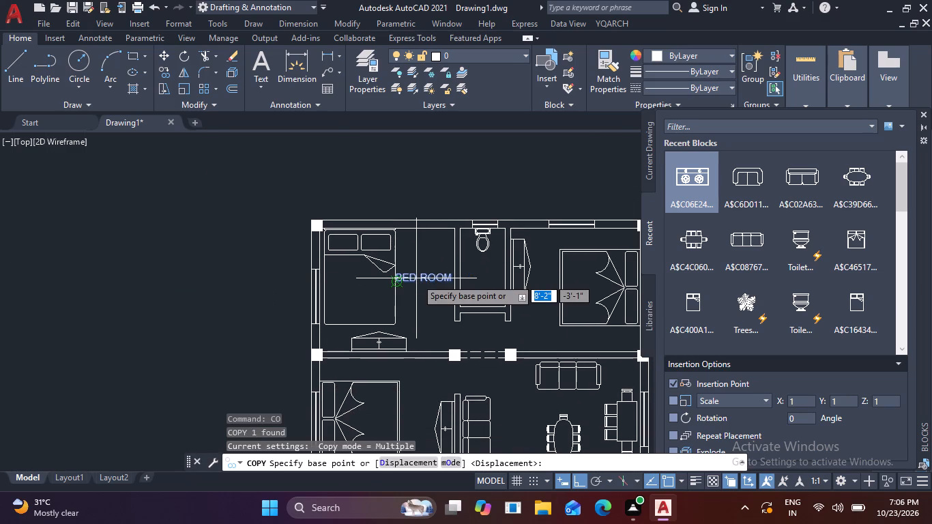
pyautogui.click(416, 278)
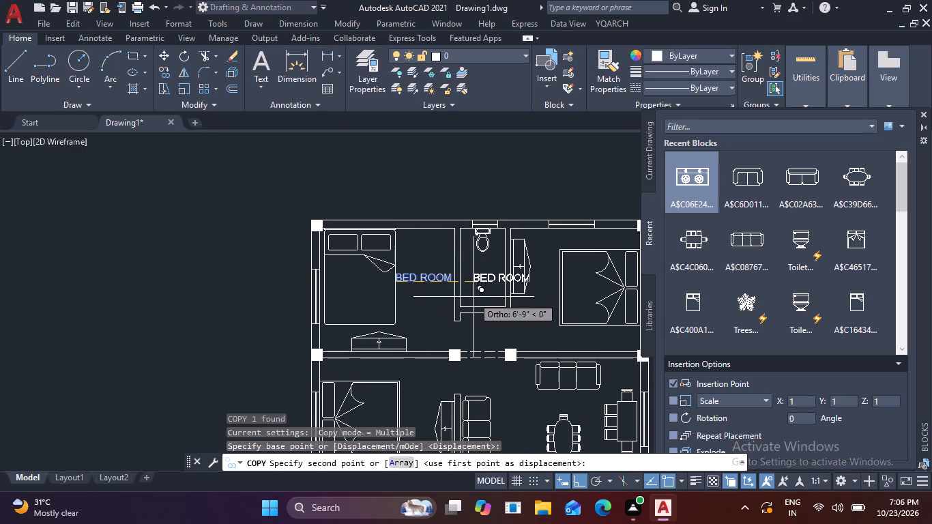
pyautogui.scroll(-1, 474, 297)
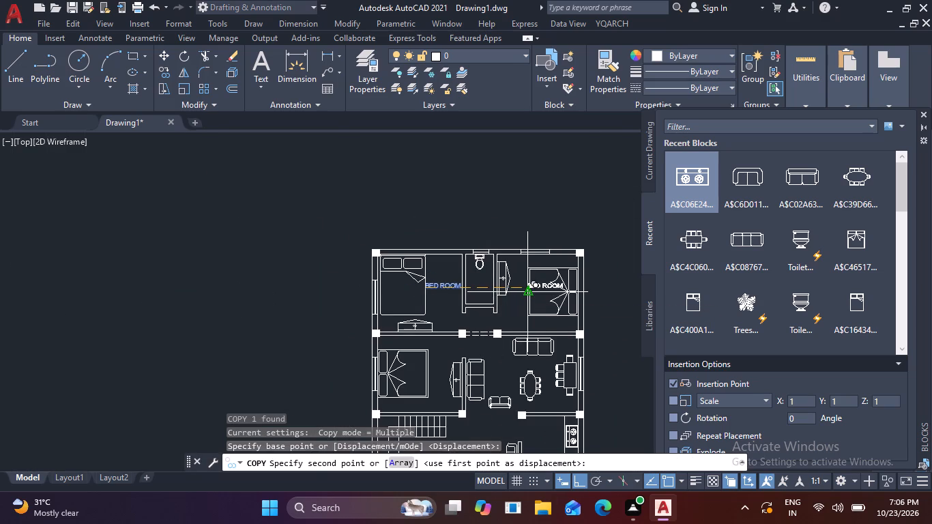
pyautogui.scroll(2, 538, 304)
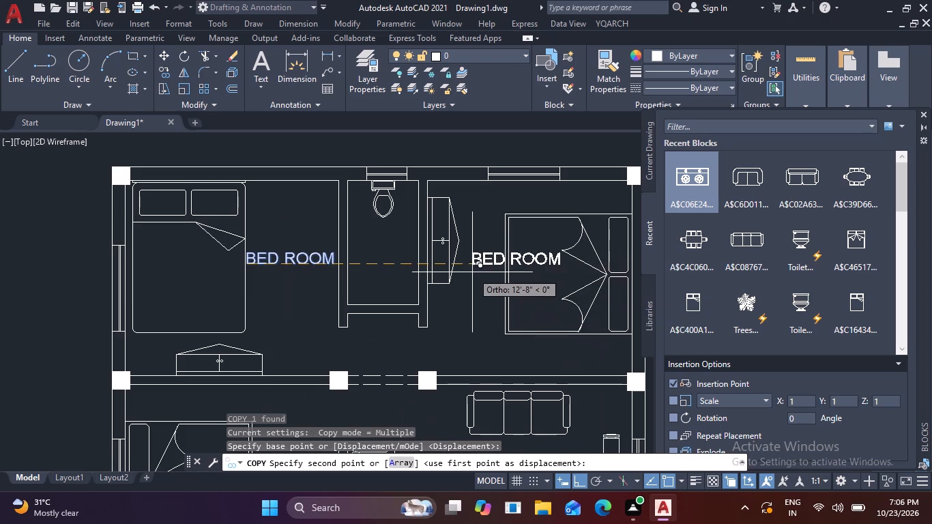
pyautogui.click(493, 282)
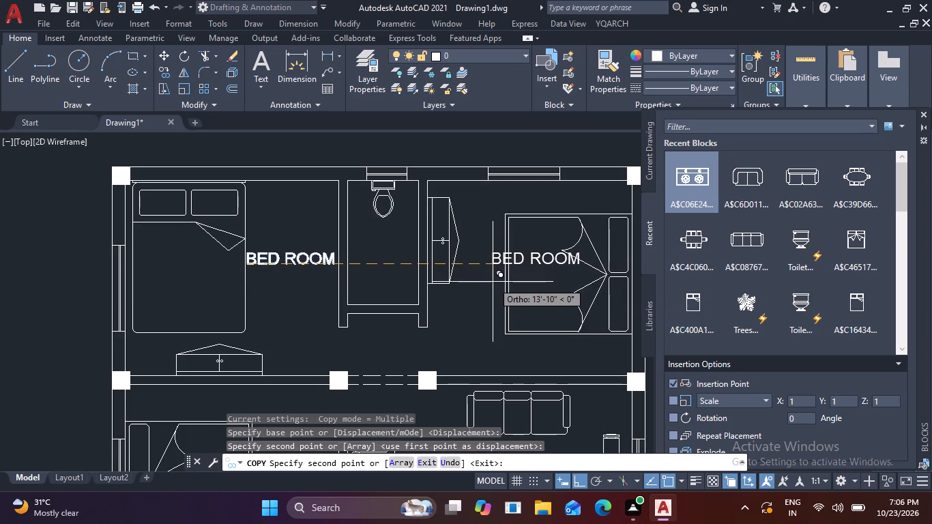
pyautogui.press('Escape')
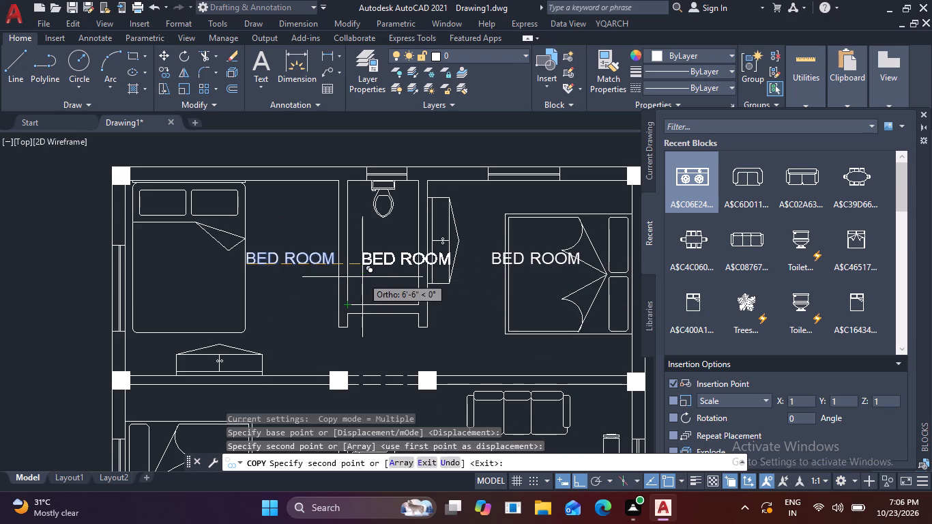
# Break the upper-right bedroom's label into two lines, BED above ROOM.
pyautogui.doubleClick(501, 259)
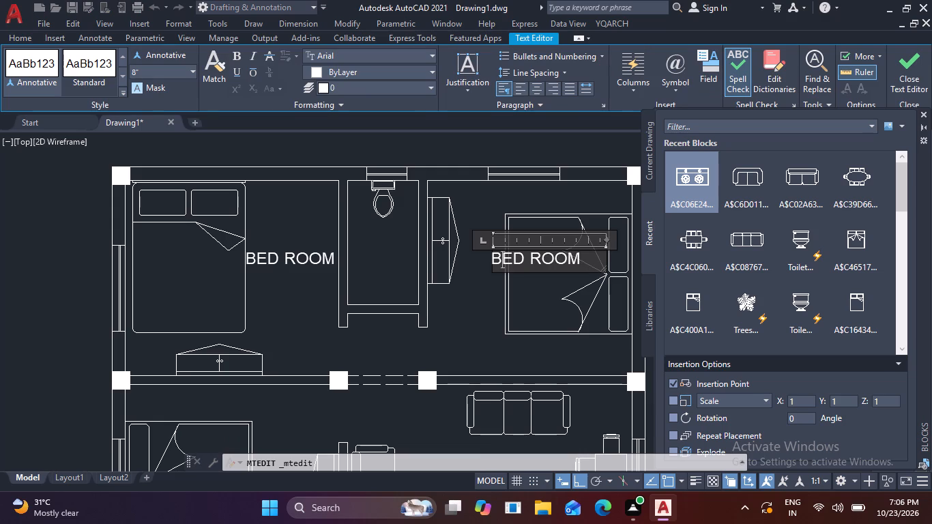
pyautogui.click(529, 255)
pyautogui.press('BackSpace')
pyautogui.press('Return')
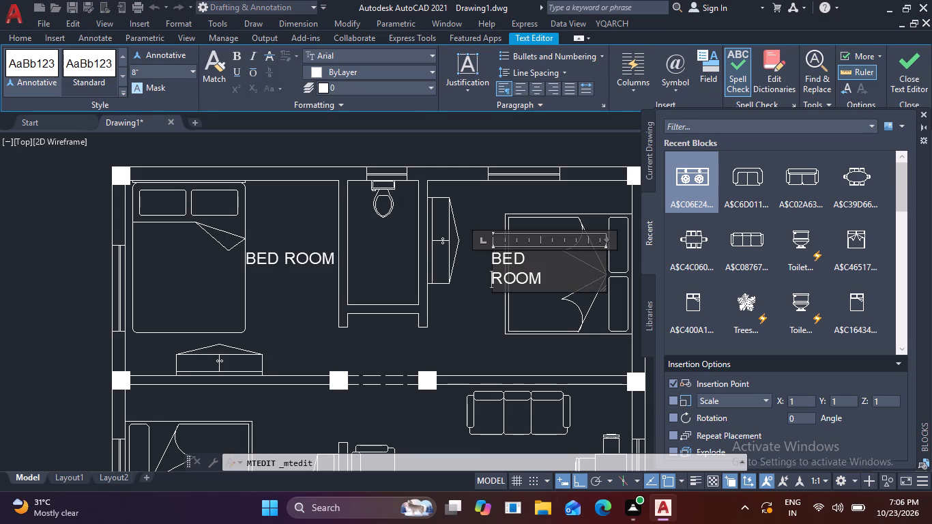
pyautogui.click(454, 360)
# Move the upper-right bedroom's two-line label horizontally toward the pillows so it sits on the bed.
pyautogui.click(521, 276)
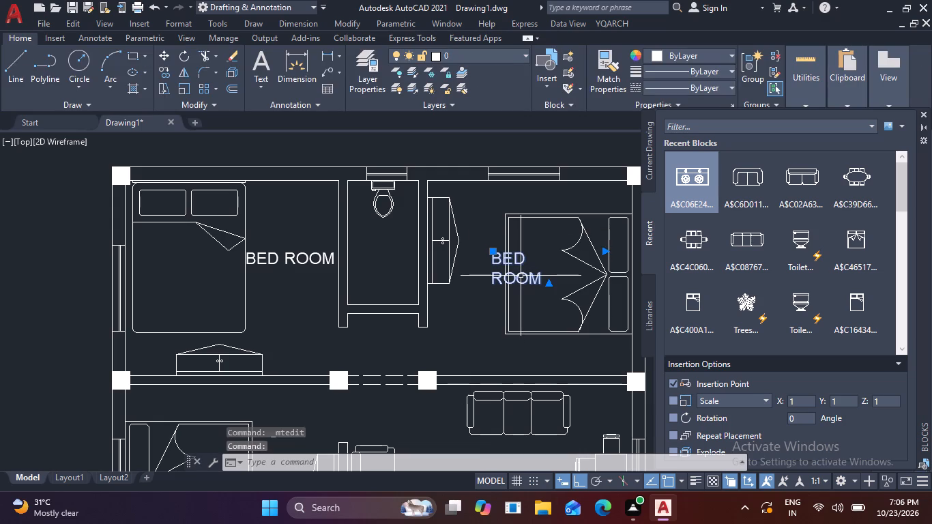
pyautogui.write('M')
pyautogui.press('space')
pyautogui.click(521, 276)
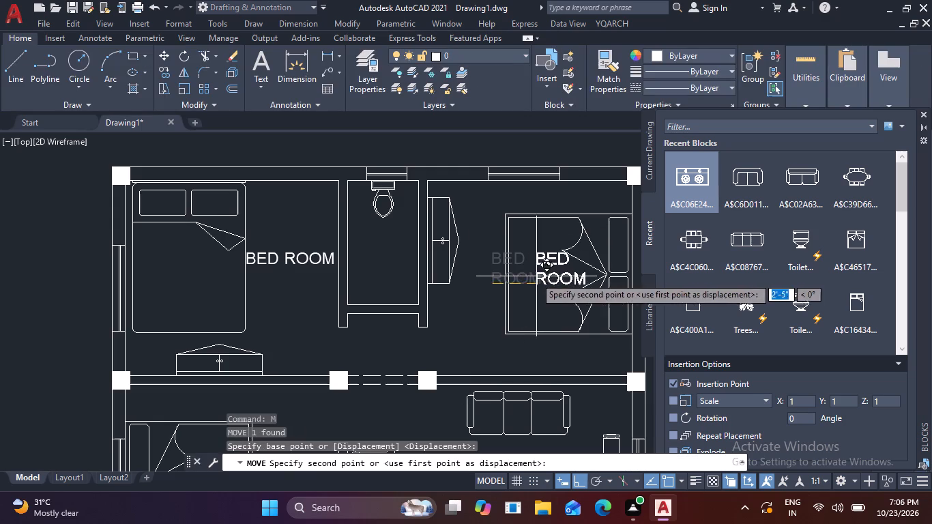
pyautogui.scroll(3, 531, 278)
pyautogui.scroll(-1, 510, 276)
pyautogui.moveTo(506, 274); pyautogui.dragTo(424, 286, button='middle')
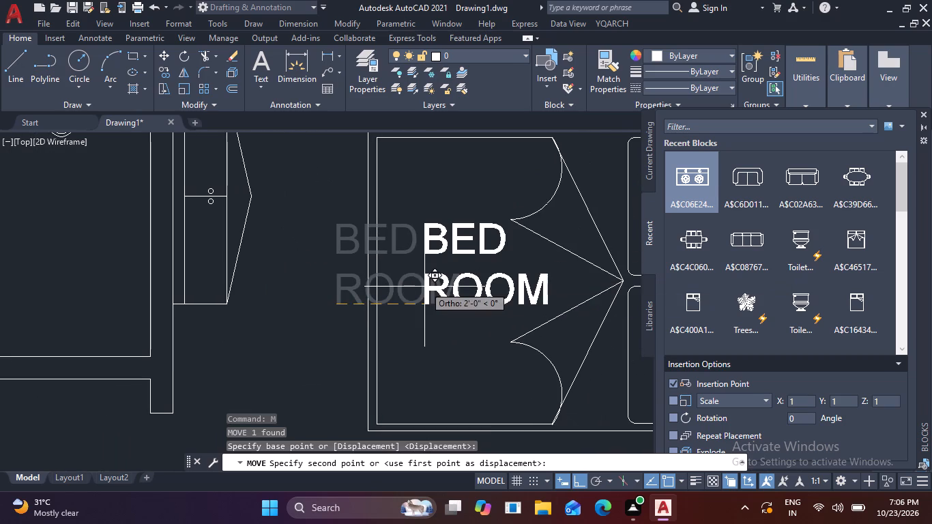
pyautogui.click(401, 286)
# Break the upper-left bedroom's label into two lines, BED above ROOM, and centre-align both lines.
pyautogui.scroll(-4, 401, 286)
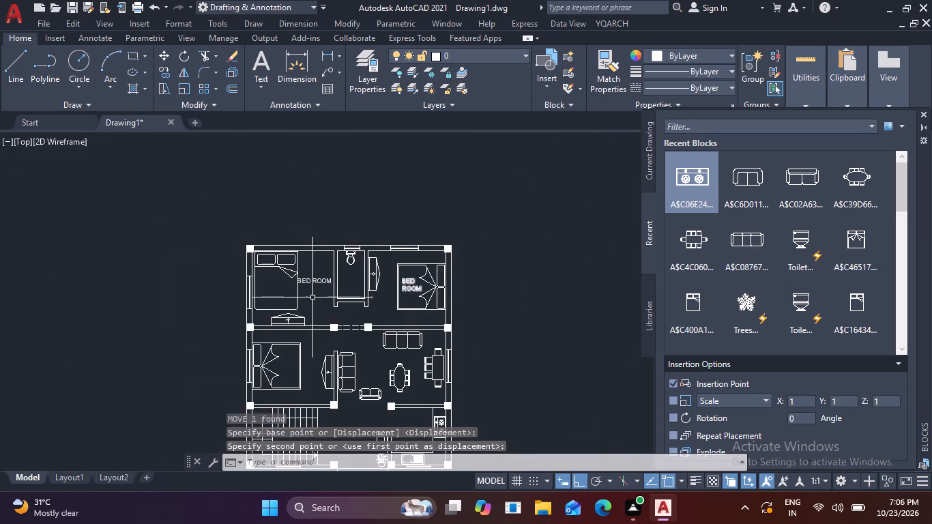
pyautogui.scroll(3, 317, 289)
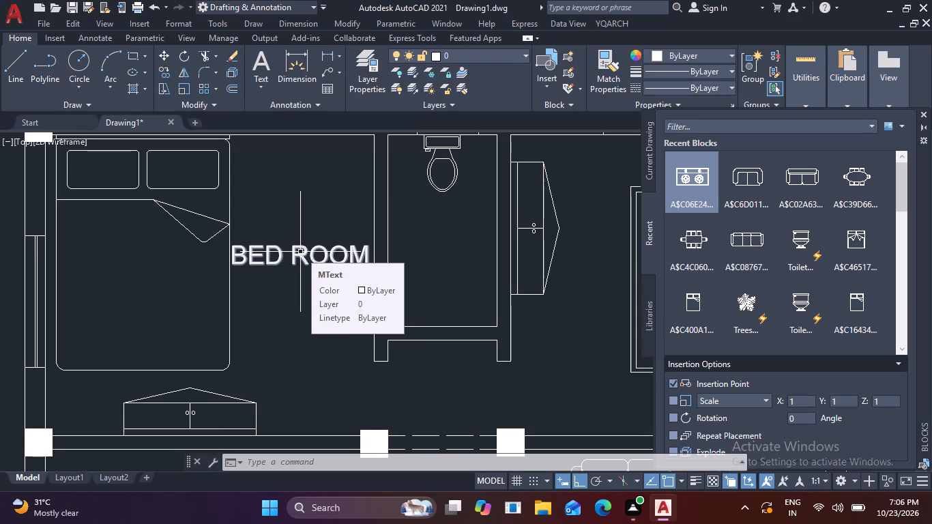
pyautogui.doubleClick(300, 252)
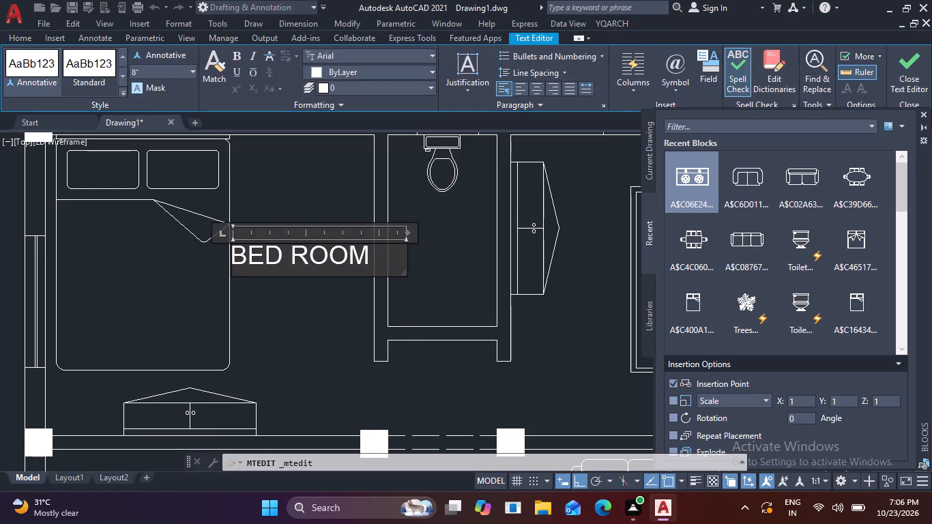
pyautogui.click(289, 258)
pyautogui.press('BackSpace')
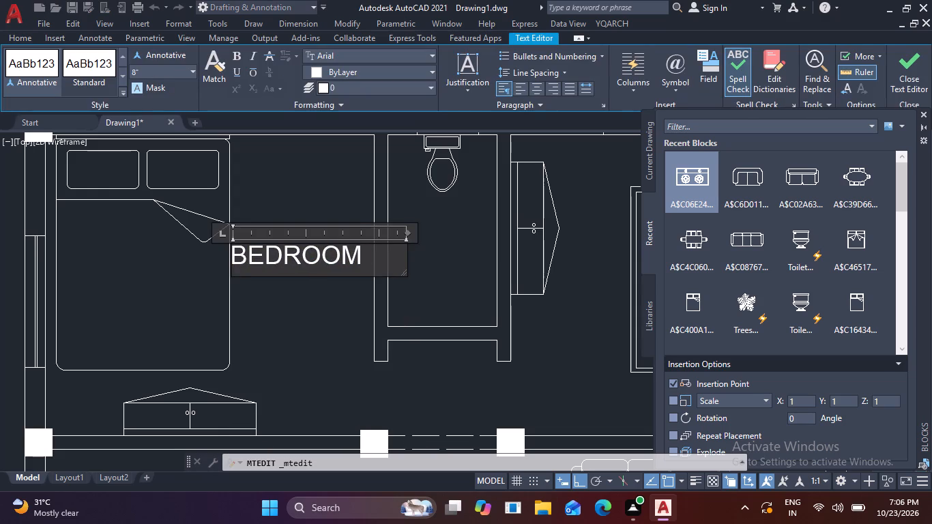
pyautogui.press('Return')
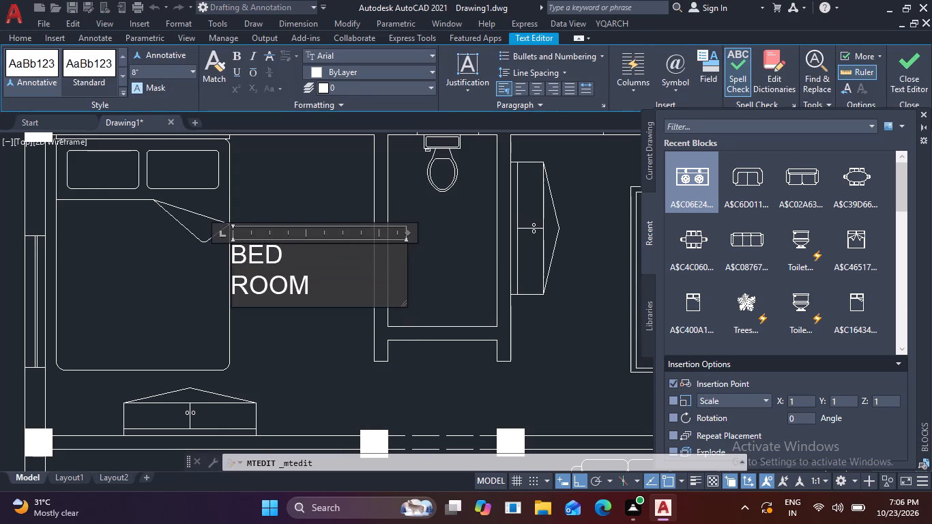
pyautogui.moveTo(325, 297); pyautogui.dragTo(157, 242)
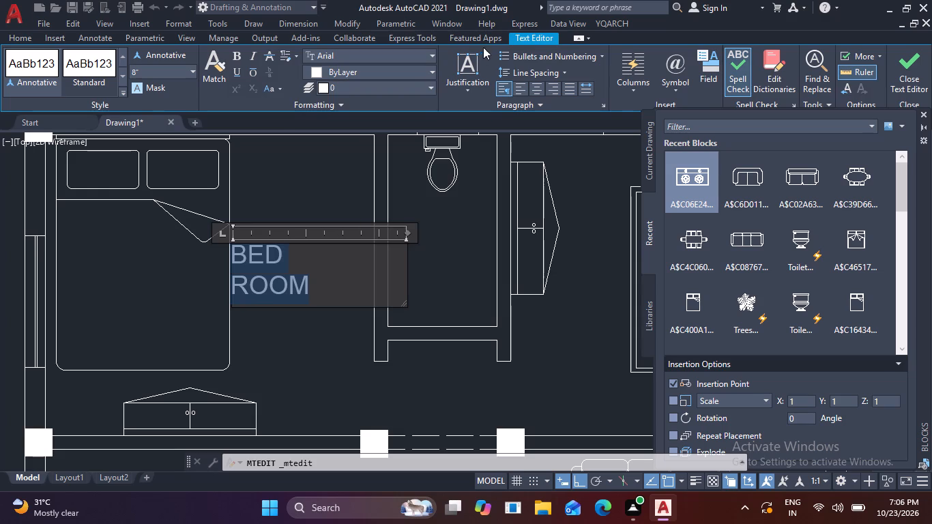
pyautogui.click(538, 85)
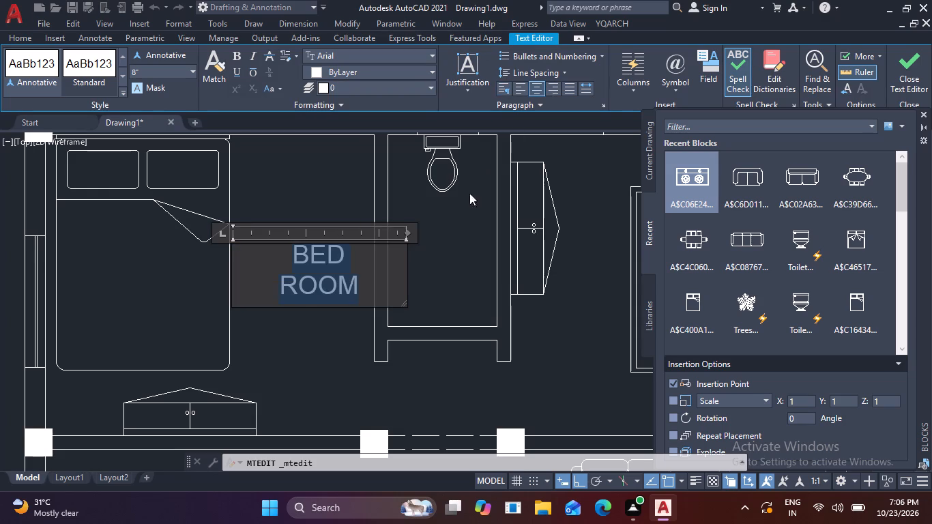
pyautogui.click(310, 354)
# Move the upper-left bedroom's two-line label up and left over the bed's right edge beside the blanket fold.
pyautogui.click(315, 280)
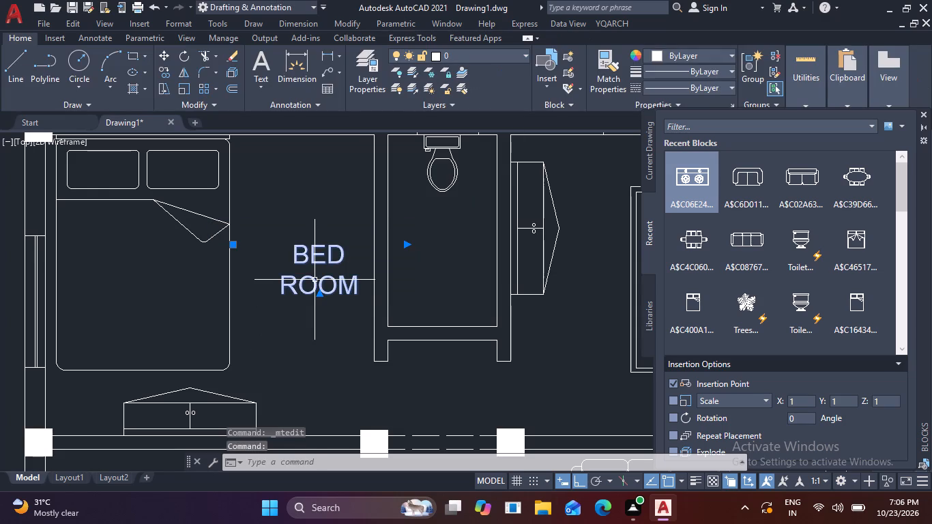
pyautogui.write('M')
pyautogui.press('space')
pyautogui.click(315, 280)
pyautogui.click(289, 260)
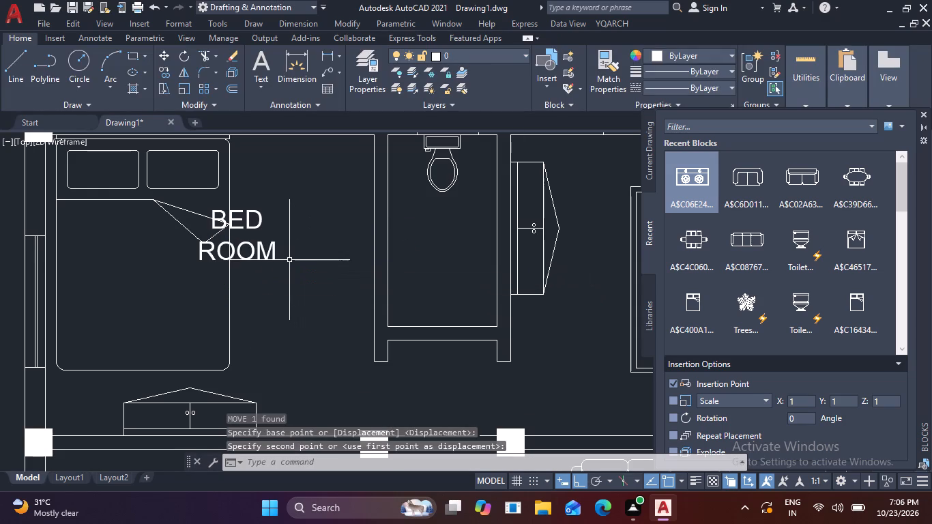
# Narrow the text box of the upper-left bedroom's two-line label to fit closely around BED ROOM.
pyautogui.click(254, 252)
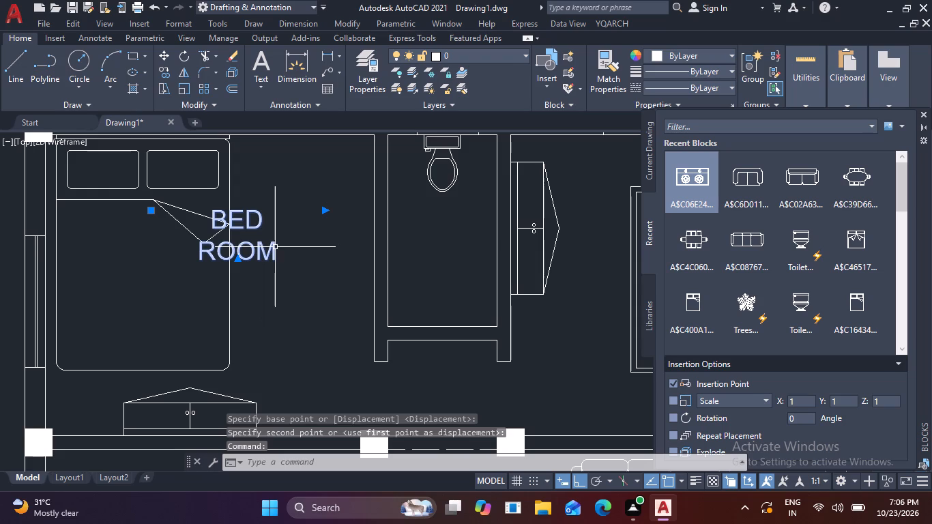
pyautogui.doubleClick(274, 247)
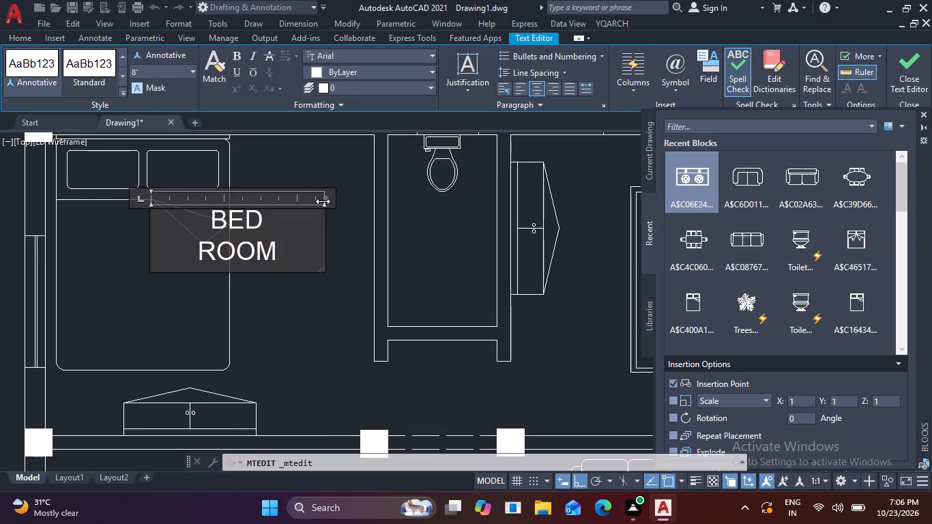
pyautogui.moveTo(323, 201); pyautogui.dragTo(247, 203)
pyautogui.click(301, 235)
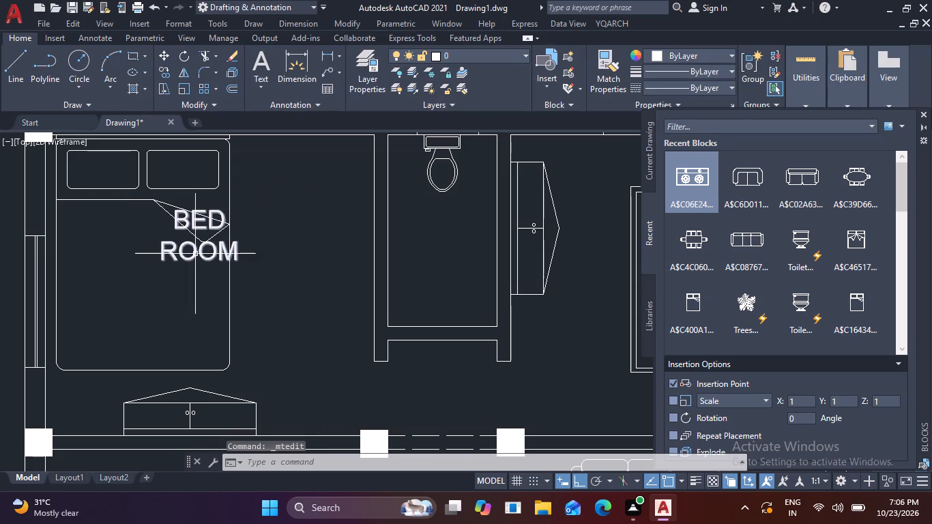
# Move the upper-left bedroom's label about 3'-8" horizontally off the bed into the open floor beside the bathroom wall.
pyautogui.click(195, 254)
pyautogui.write('M')
pyautogui.press('space')
pyautogui.click(195, 254)
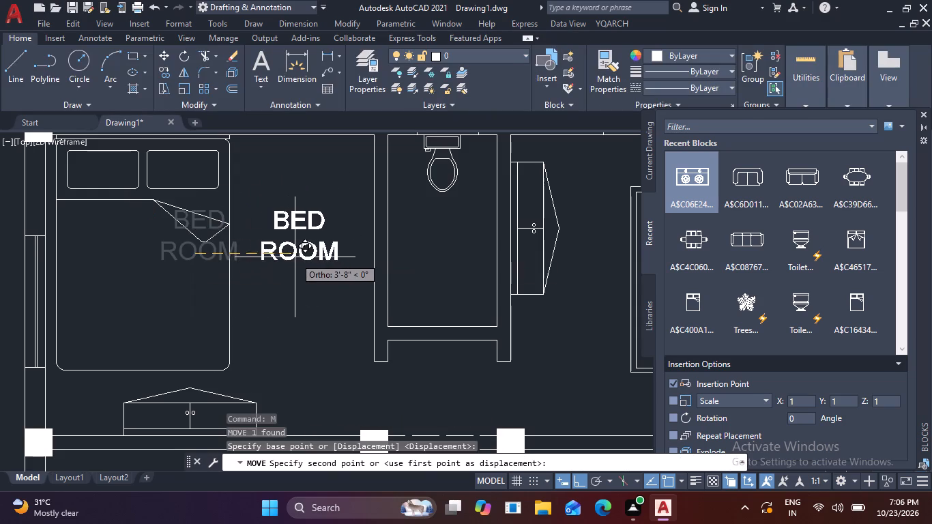
pyautogui.click(297, 258)
pyautogui.scroll(-3, 297, 258)
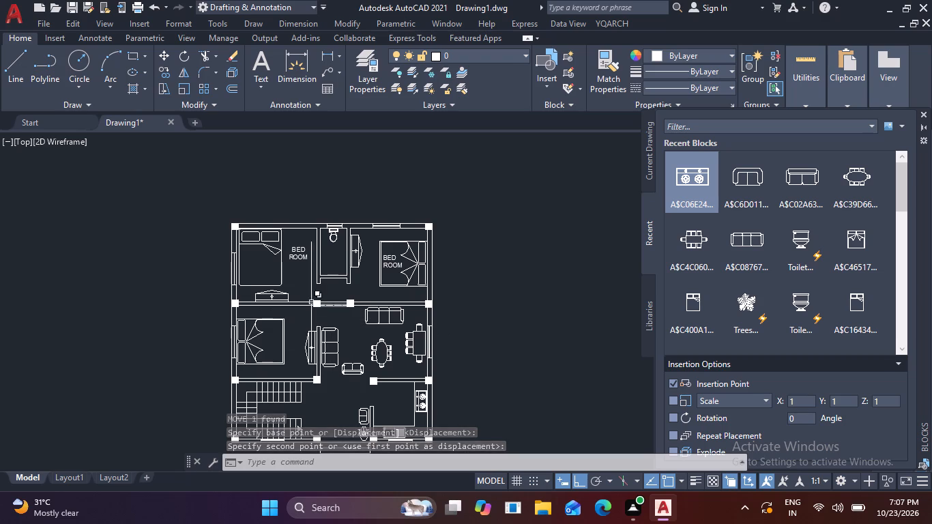
pyautogui.press('Escape')
# Copy the upper-left bedroom's label about 5'-3" horizontally into the bathroom, below the toilet.
pyautogui.scroll(1, 299, 293)
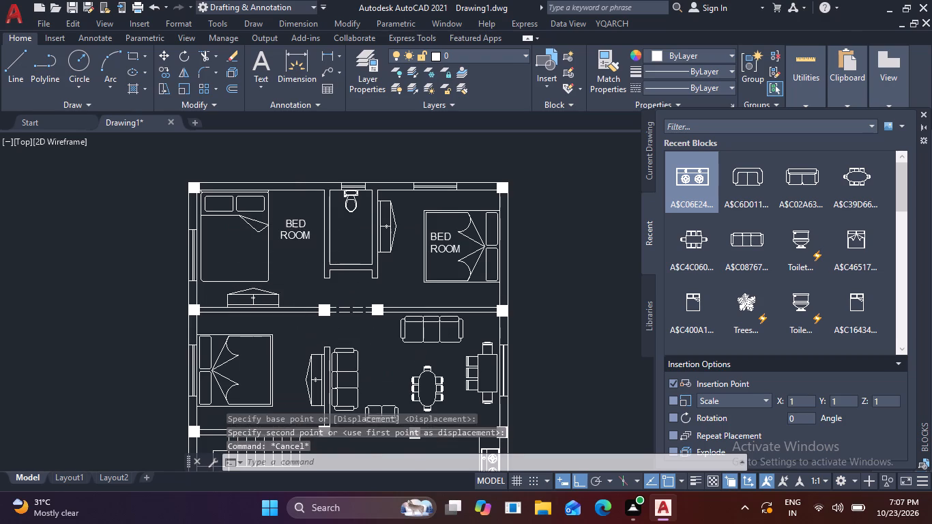
pyautogui.click(295, 226)
pyautogui.write('CO')
pyautogui.press('space')
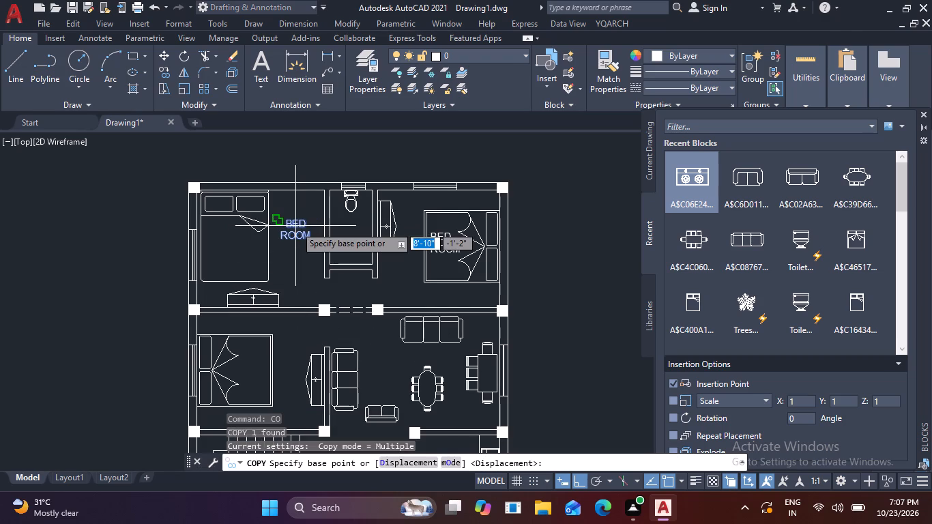
pyautogui.click(295, 226)
pyautogui.scroll(2, 355, 246)
pyautogui.click(297, 215)
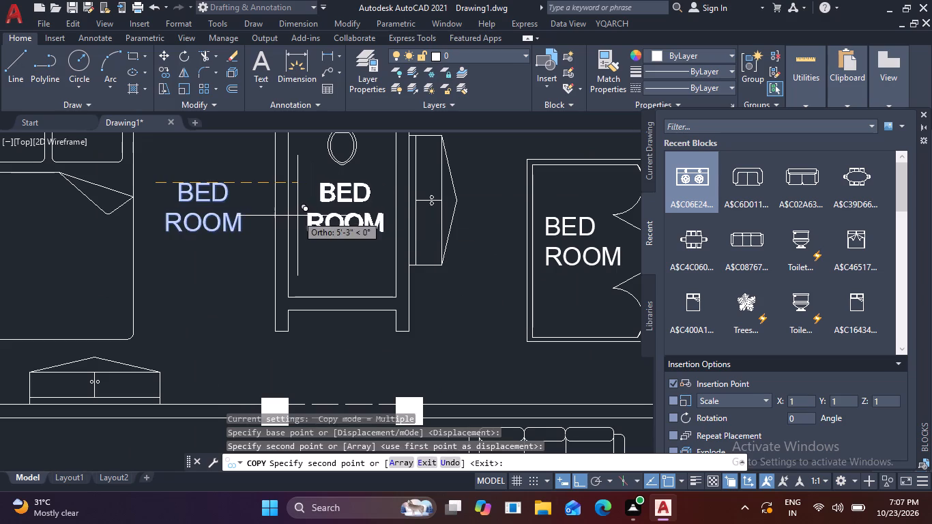
pyautogui.press('Escape')
# Replace the text of the copied label in the bathroom with two lines, Bath above w/c.
pyautogui.doubleClick(355, 224)
pyautogui.click(368, 222)
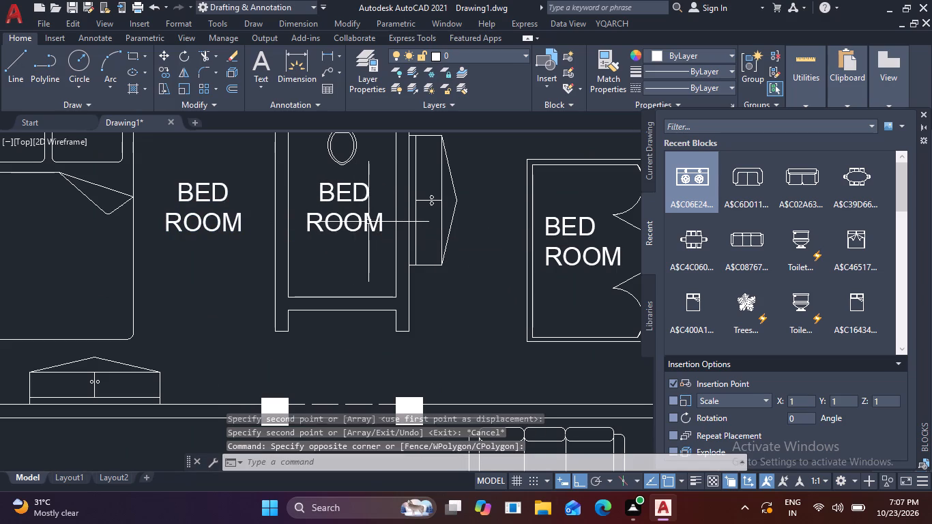
pyautogui.doubleClick(366, 218)
pyautogui.click(385, 226)
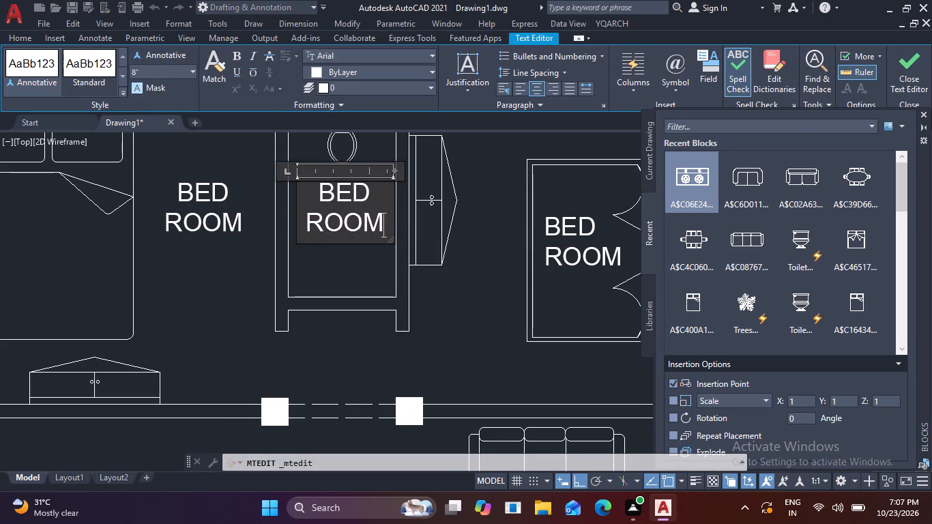
pyautogui.press('BackSpace')
pyautogui.press('BackSpace')
pyautogui.press('BackSpace')
pyautogui.press('BackSpace')
pyautogui.press('BackSpace')
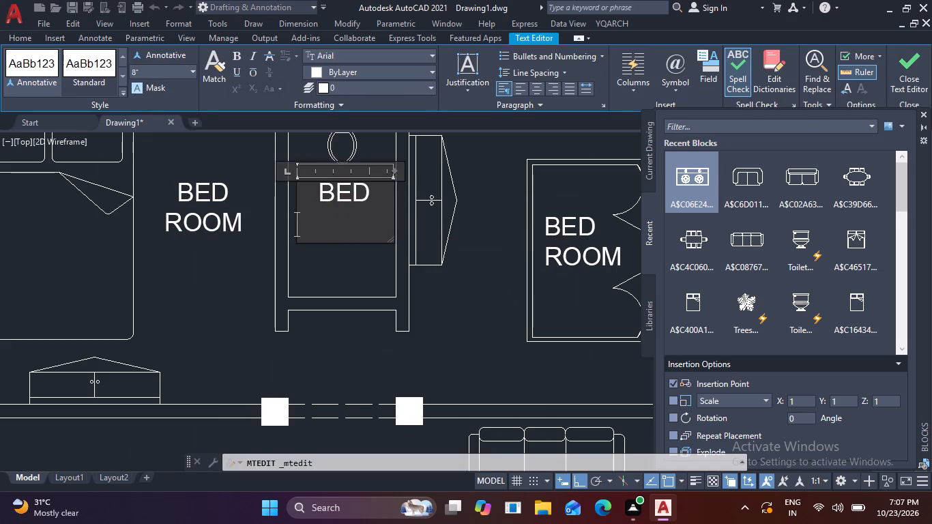
pyautogui.press('BackSpace')
pyautogui.press('BackSpace')
pyautogui.press('BackSpace')
pyautogui.press('BackSpace')
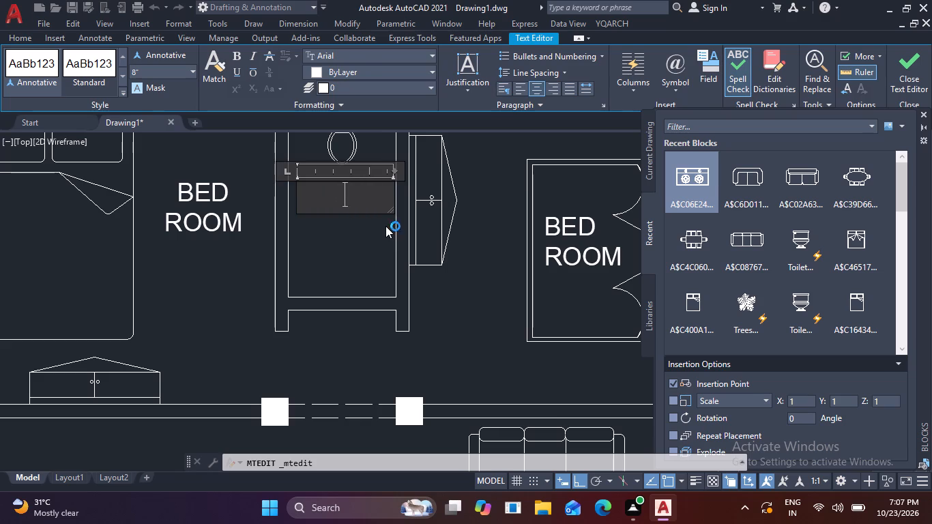
pyautogui.write('BATH')
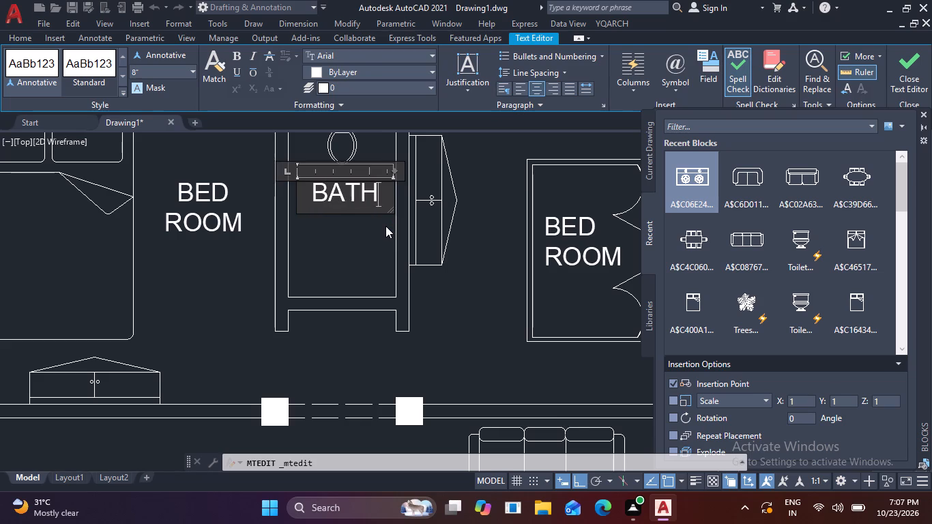
pyautogui.press('BackSpace')
pyautogui.press('BackSpace')
pyautogui.press('BackSpace')
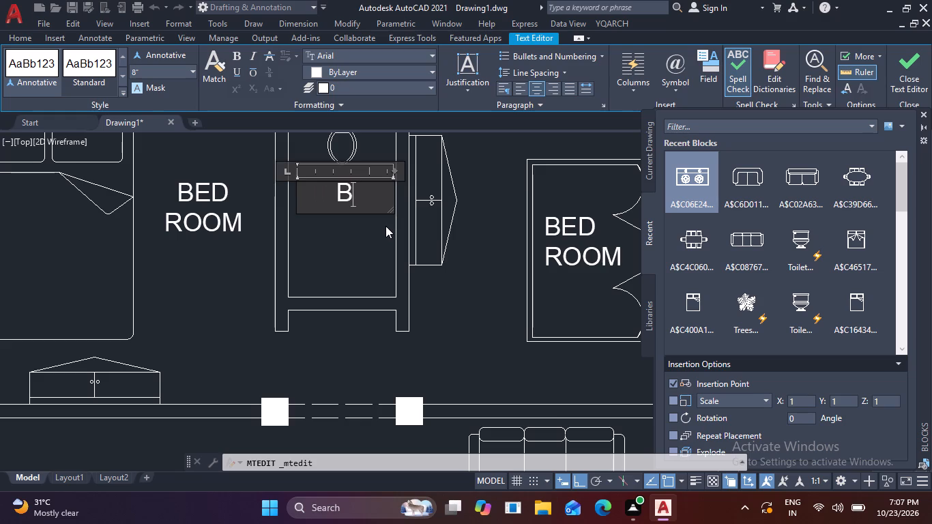
pyautogui.write('ath')
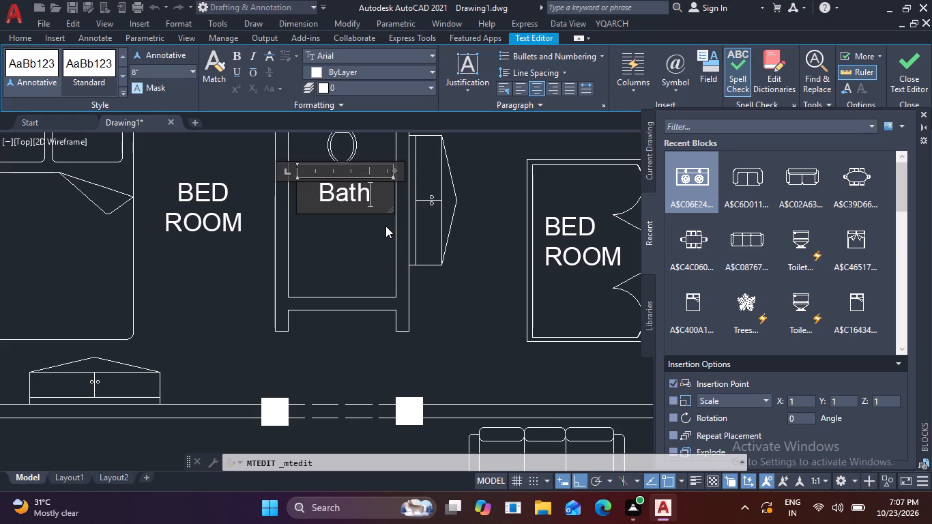
pyautogui.press('Return')
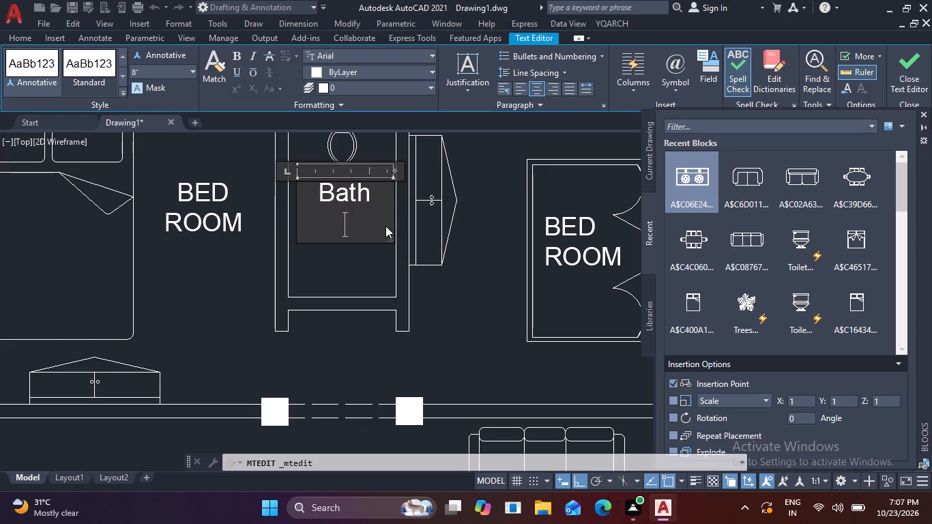
pyautogui.press('w')
pyautogui.write('/c')
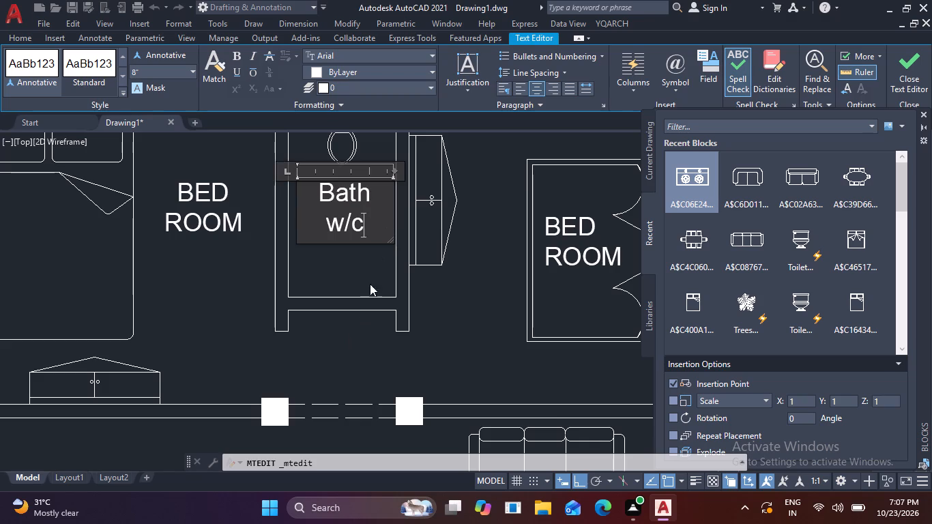
pyautogui.click(371, 259)
# Copy the upper-right bedroom's two-line label straight down toward the living area.
pyautogui.scroll(-1, 462, 288)
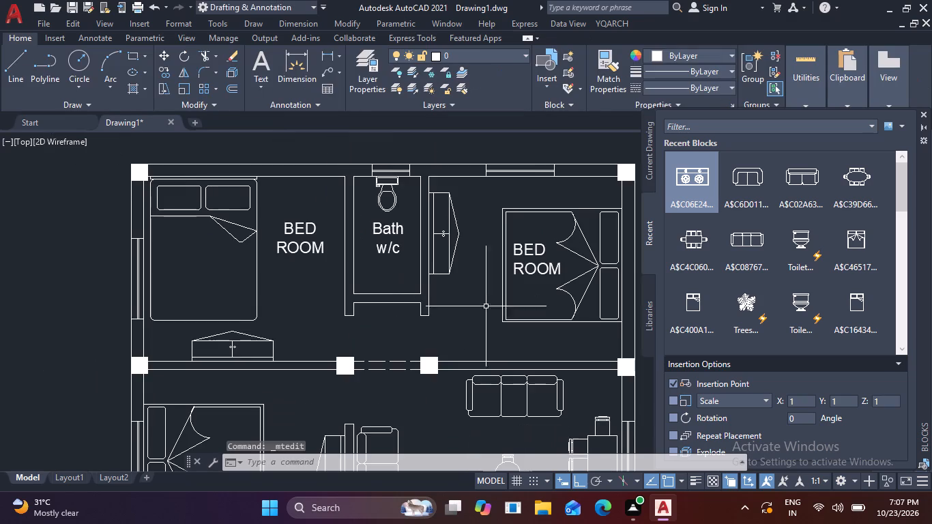
pyautogui.moveTo(491, 316); pyautogui.dragTo(478, 252, button='middle')
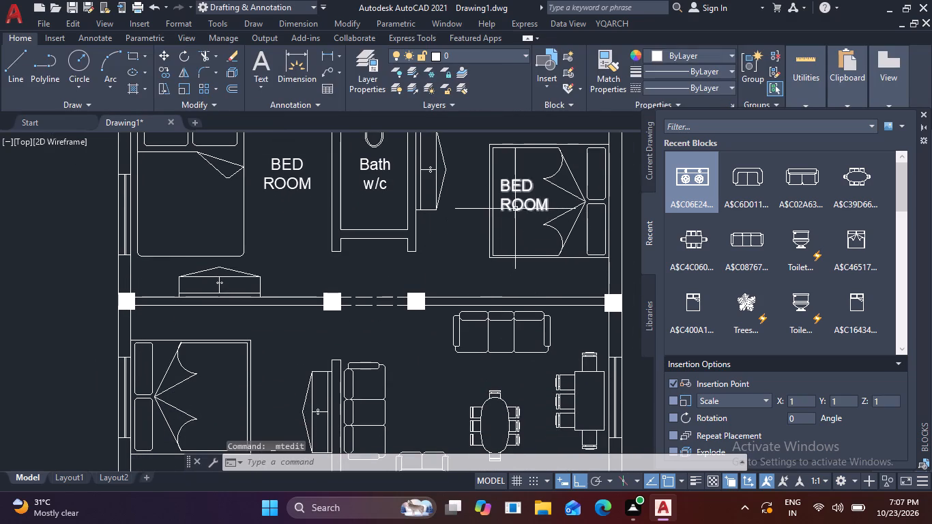
pyautogui.click(515, 209)
pyautogui.write('CO')
pyautogui.press('space')
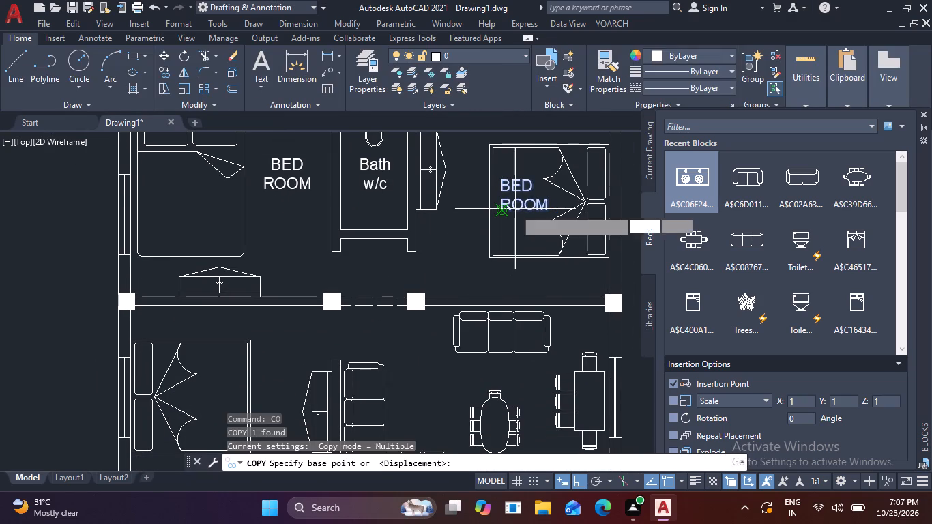
pyautogui.click(515, 209)
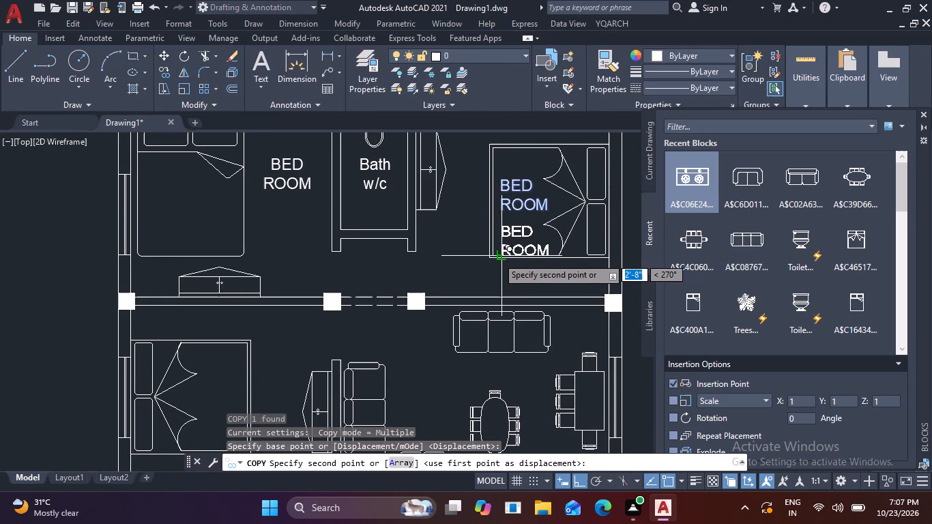
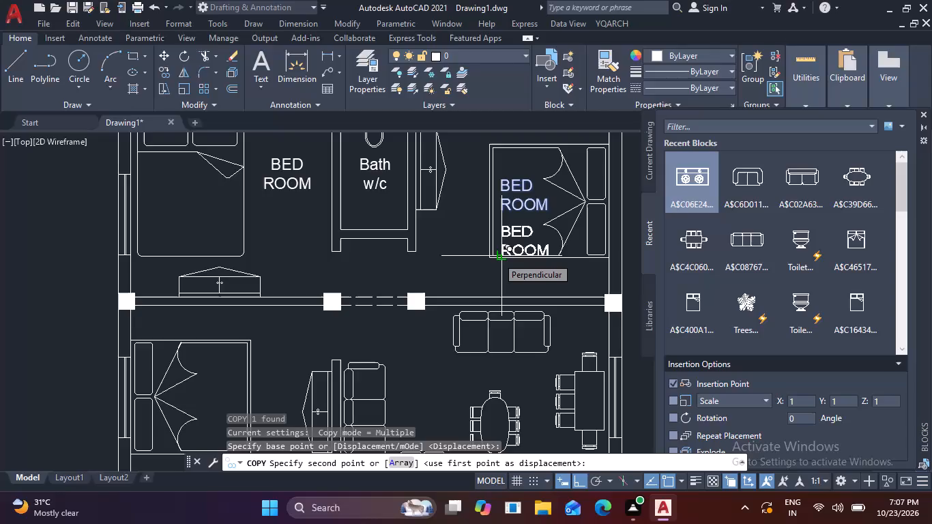
# With Ortho turned off, place a copy of the BED ROOM label over the bed in the bedroom above the stairs.
pyautogui.moveTo(334, 362); pyautogui.dragTo(362, 300, button='middle')
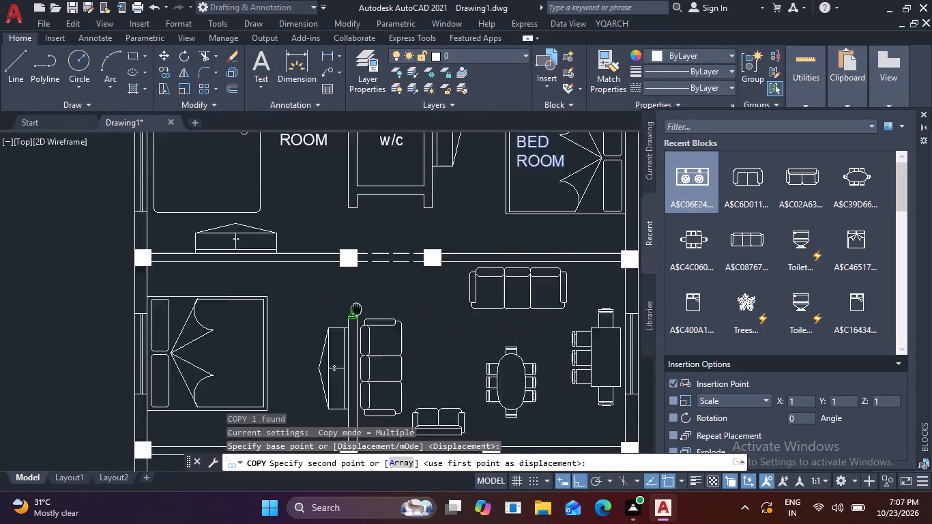
pyautogui.moveTo(362, 300); pyautogui.dragTo(388, 256, button='middle')
pyautogui.press('F8')
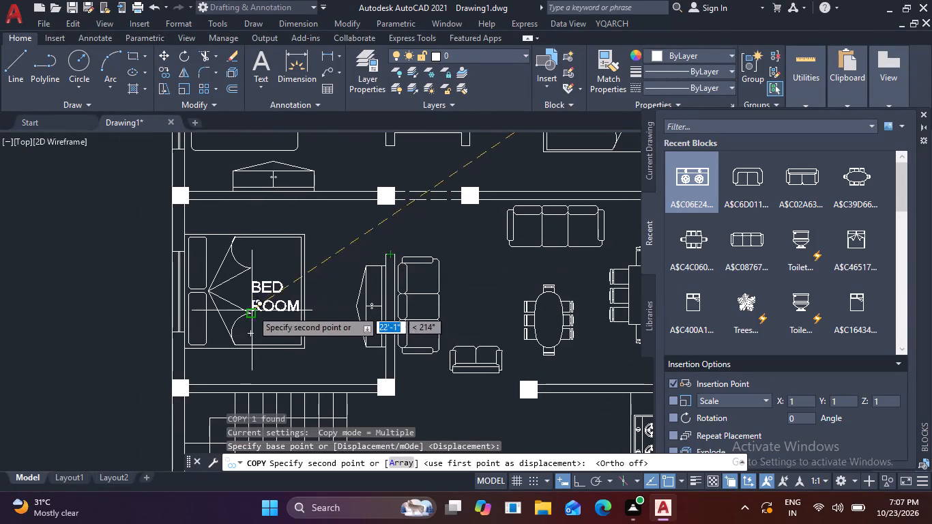
pyautogui.scroll(2, 252, 308)
pyautogui.click(231, 308)
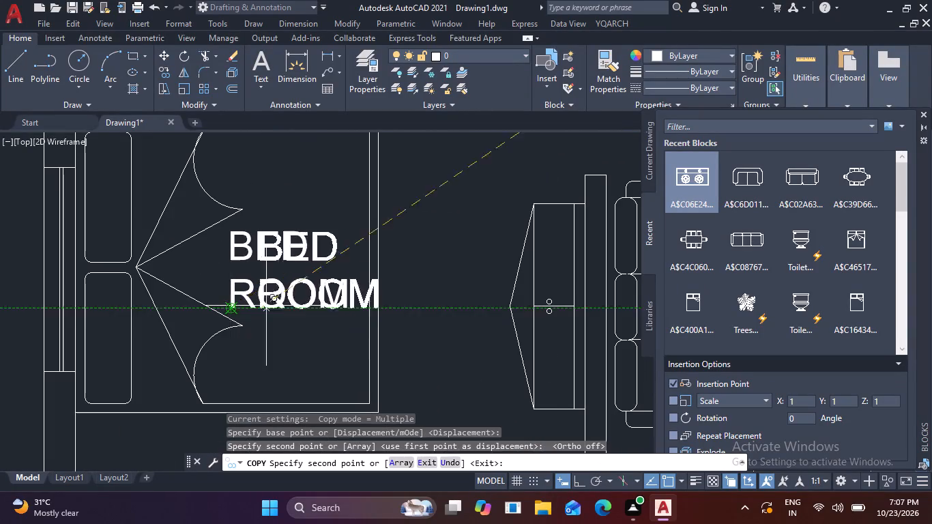
# Place another copy of the BED ROOM label between the three-seat sofa and the oval dining table.
pyautogui.scroll(-3, 272, 308)
pyautogui.moveTo(328, 329); pyautogui.dragTo(175, 311, button='middle')
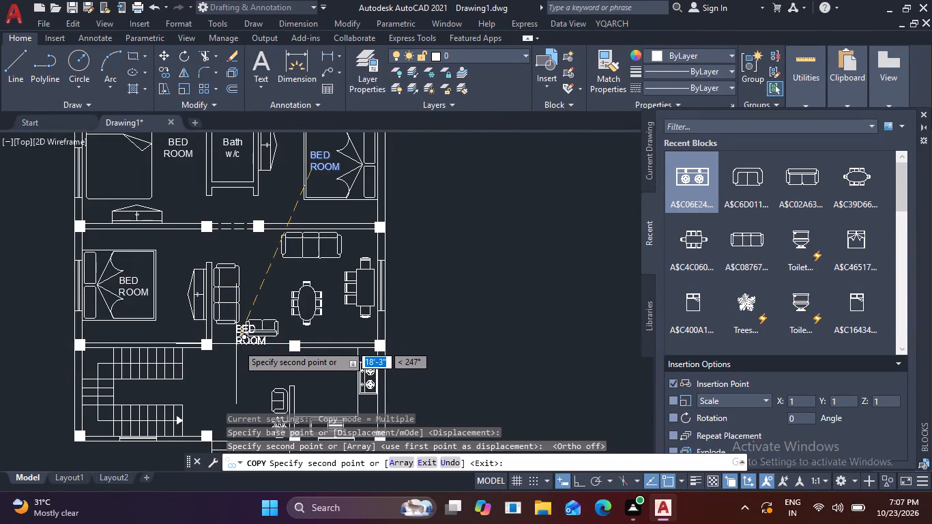
pyautogui.moveTo(239, 350); pyautogui.dragTo(206, 295, button='middle')
pyautogui.scroll(3, 214, 231)
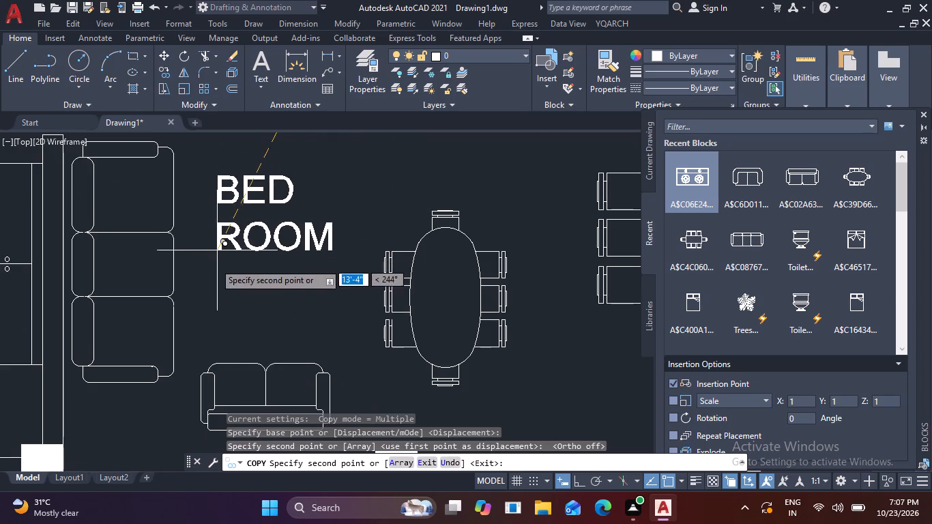
pyautogui.click(216, 274)
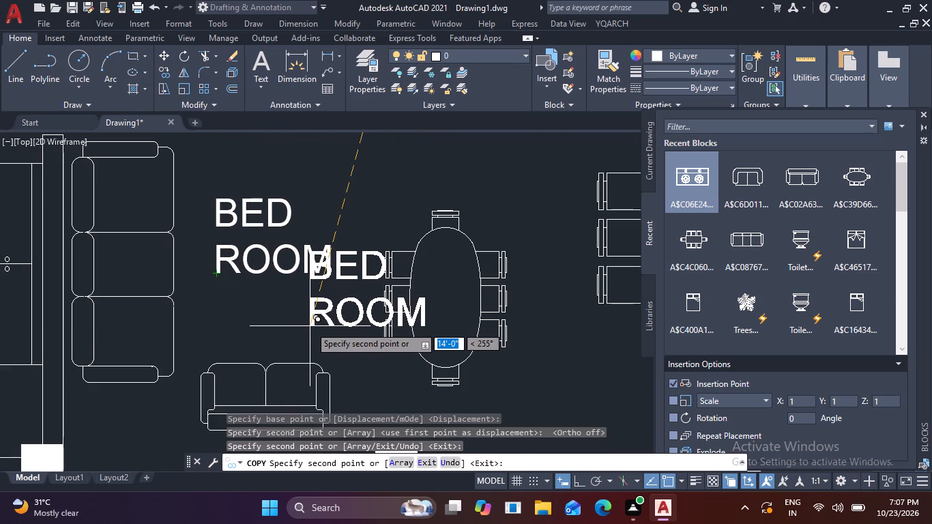
# Place another copy of the BED ROOM label in the open entrance area between the stairs and the kitchen wall.
pyautogui.scroll(-1, 310, 326)
pyautogui.moveTo(285, 384); pyautogui.dragTo(322, 203, button='middle')
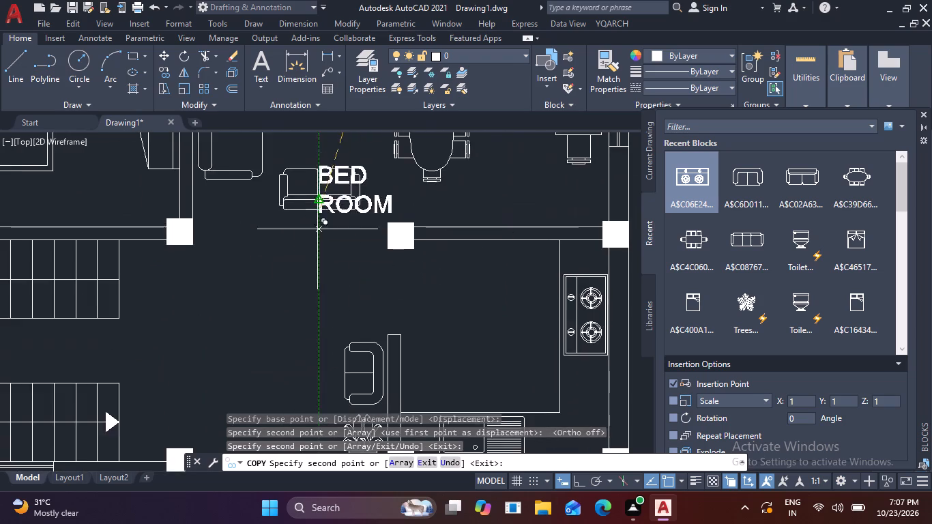
pyautogui.scroll(-2, 276, 311)
pyautogui.moveTo(310, 282); pyautogui.dragTo(318, 267, button='middle')
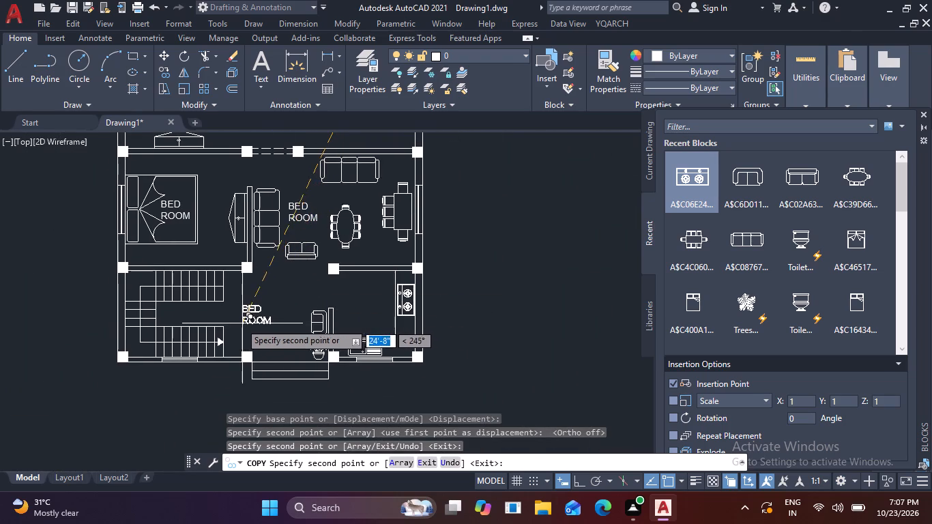
pyautogui.scroll(1, 232, 323)
pyautogui.click(250, 336)
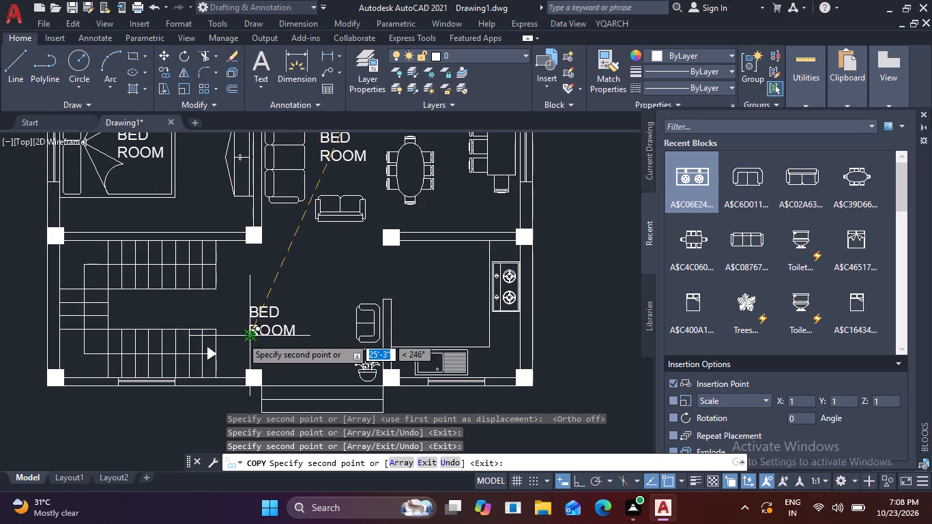
# Place another copy of the BED ROOM label on the staircase, between its two flights.
pyautogui.scroll(2, 147, 337)
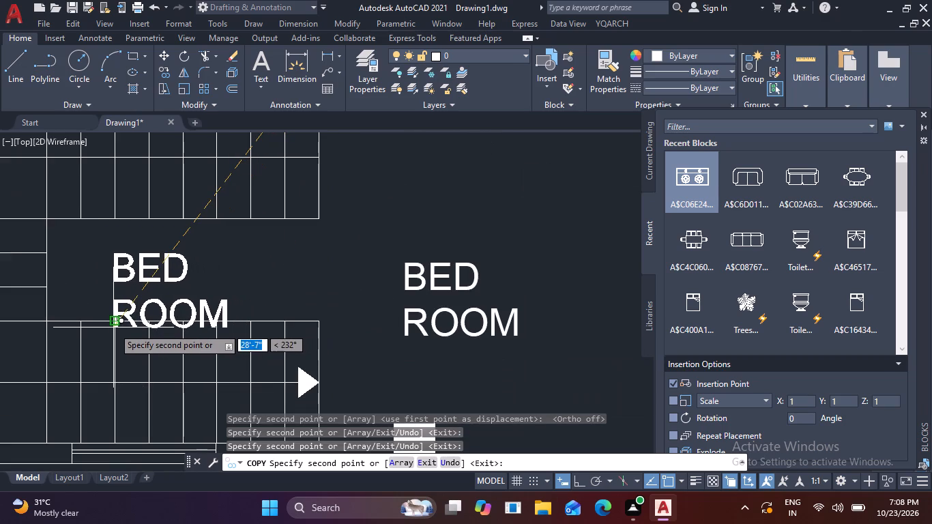
pyautogui.click(113, 327)
# Place a last copy of the BED ROOM label in the room with the stove and sink, and end the Copy command.
pyautogui.scroll(-3, 168, 327)
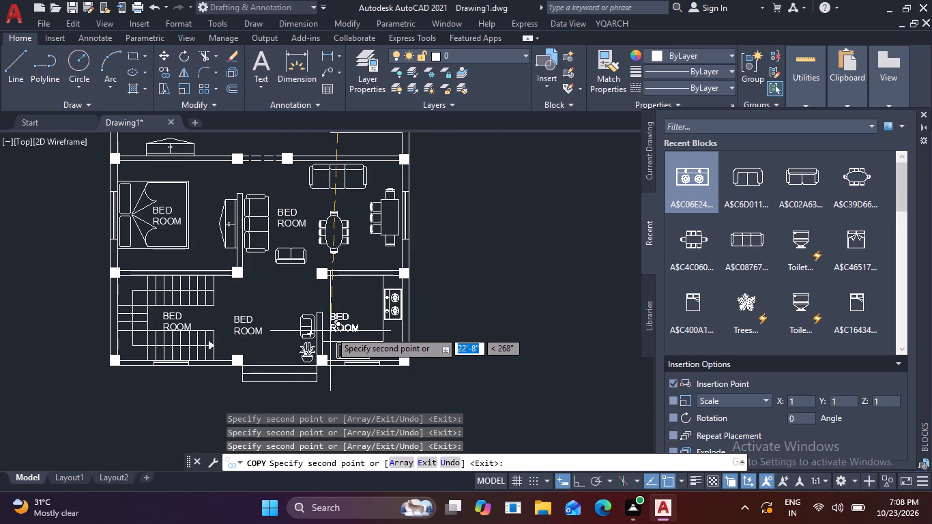
pyautogui.moveTo(330, 331); pyautogui.dragTo(293, 287, button='middle')
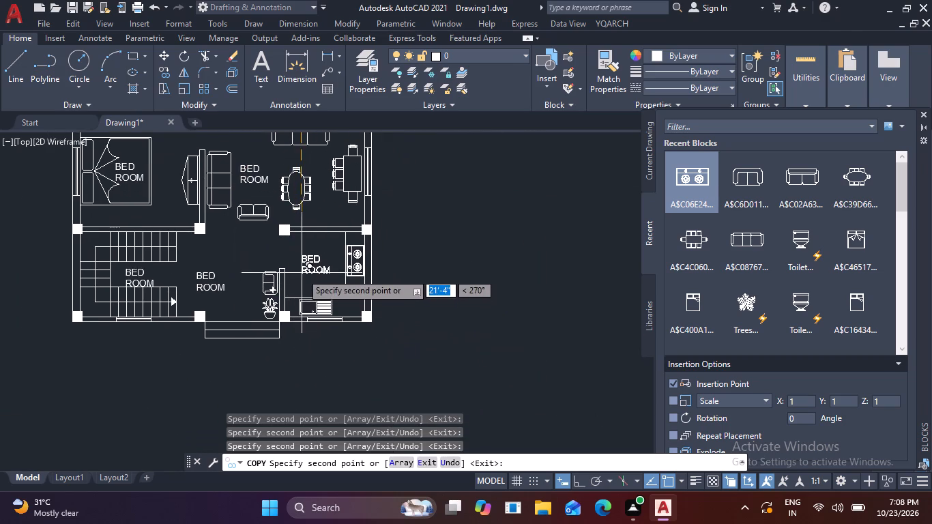
pyautogui.scroll(2, 292, 274)
pyautogui.click(292, 274)
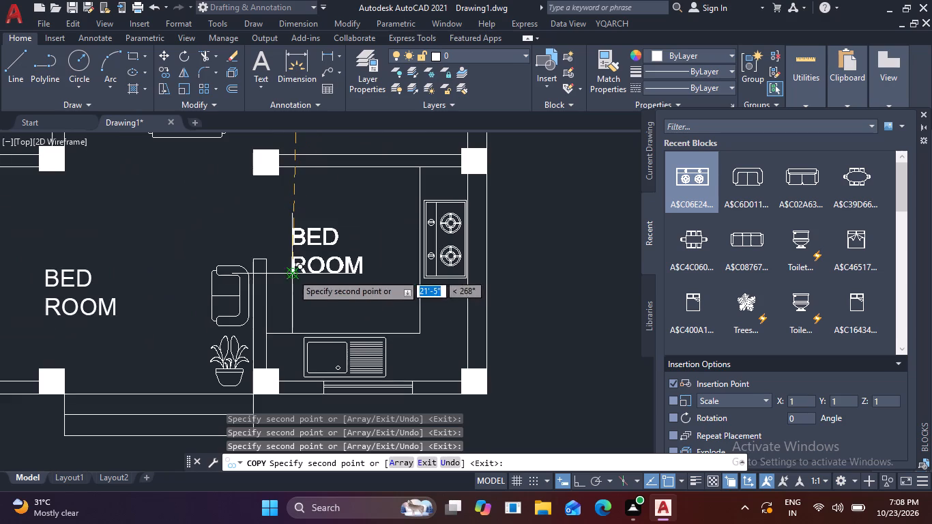
pyautogui.press('Escape')
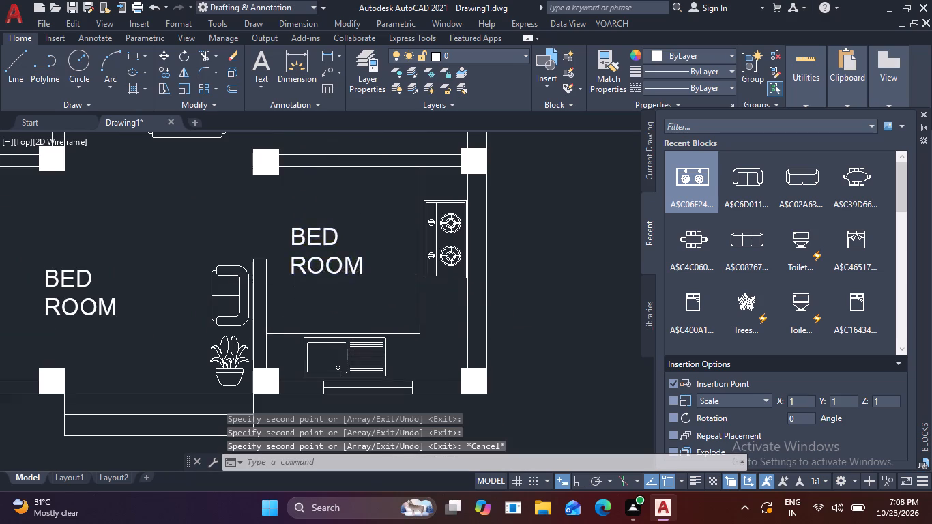
# Replace the text of the label in the room with the stove and sink with KITCHEN.
pyautogui.doubleClick(355, 270)
pyautogui.click(375, 268)
pyautogui.press('BackSpace')
pyautogui.press('BackSpace')
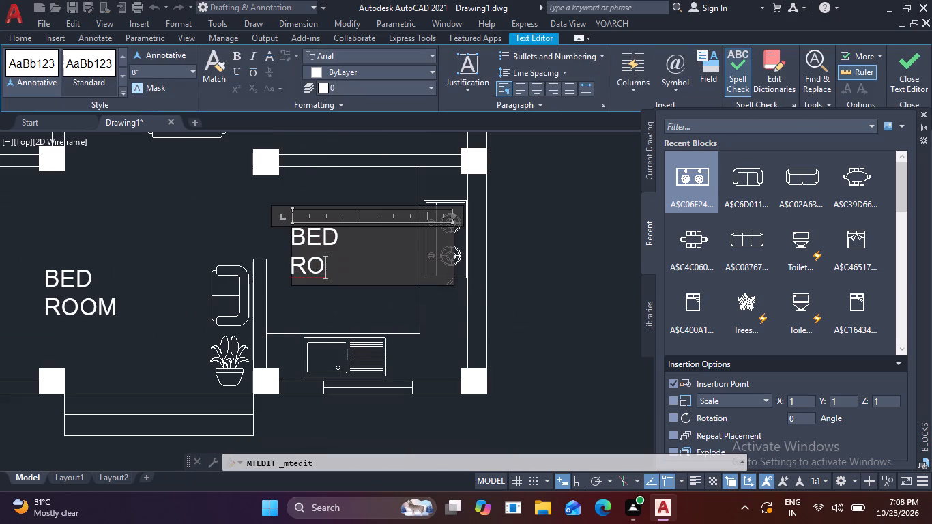
pyautogui.press('BackSpace')
pyautogui.press('BackSpace')
pyautogui.press('BackSpace')
pyautogui.press('BackSpace')
pyautogui.press('BackSpace')
pyautogui.press('BackSpace')
pyautogui.write('KITCHEN')
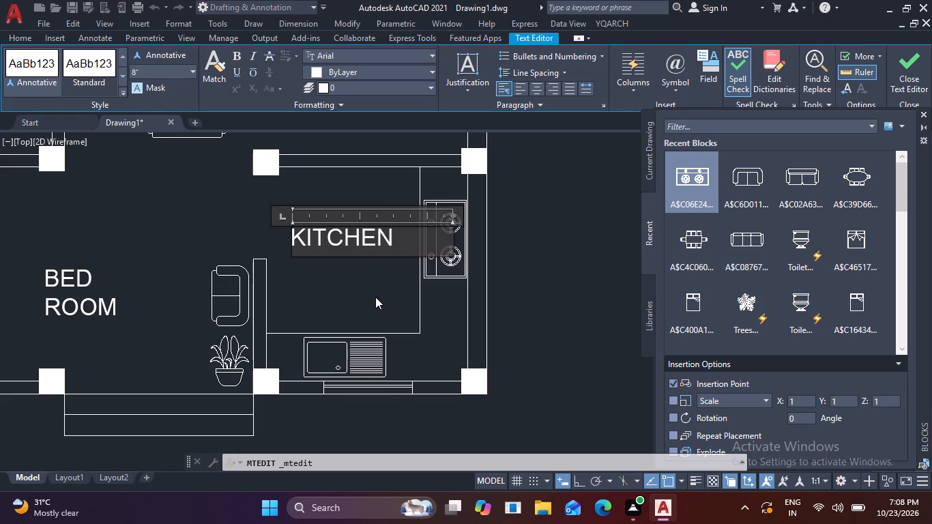
pyautogui.click(375, 297)
# Replace the entrance area's BED ROOM label text with DRAWING AREA on two lines.
pyautogui.moveTo(111, 343); pyautogui.dragTo(343, 295, button='middle')
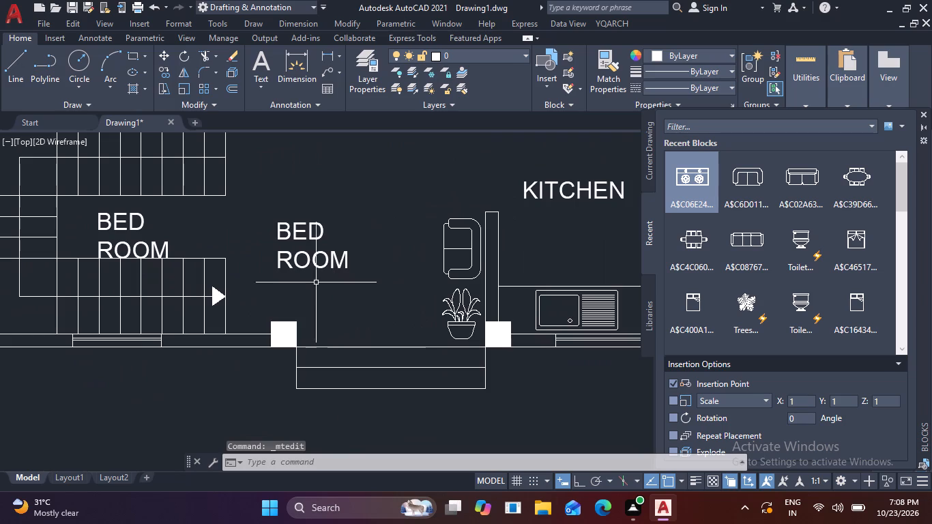
pyautogui.doubleClick(335, 265)
pyautogui.click(366, 267)
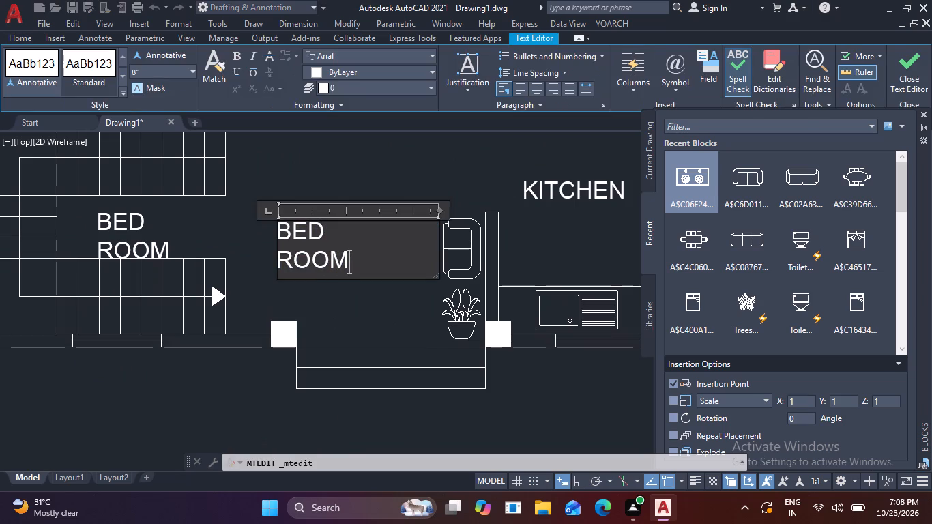
pyautogui.press('BackSpace')
pyautogui.press('BackSpace')
pyautogui.press('BackSpace')
pyautogui.press('BackSpace')
pyautogui.press('BackSpace')
pyautogui.press('BackSpace')
pyautogui.press('BackSpace')
pyautogui.press('BackSpace')
pyautogui.press('BackSpace')
pyautogui.press('BackSpace')
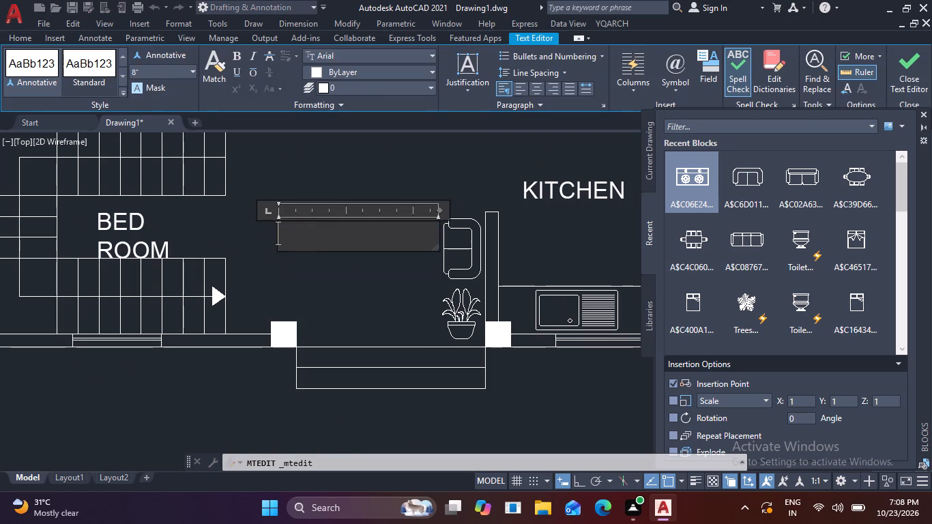
pyautogui.write('DRAWING')
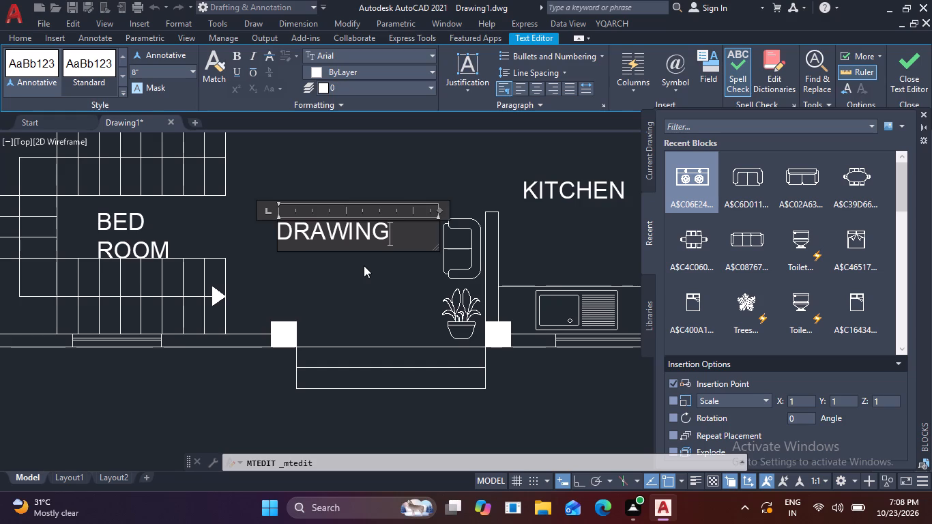
pyautogui.press('Return')
pyautogui.write('AE')
pyautogui.press('BackSpace')
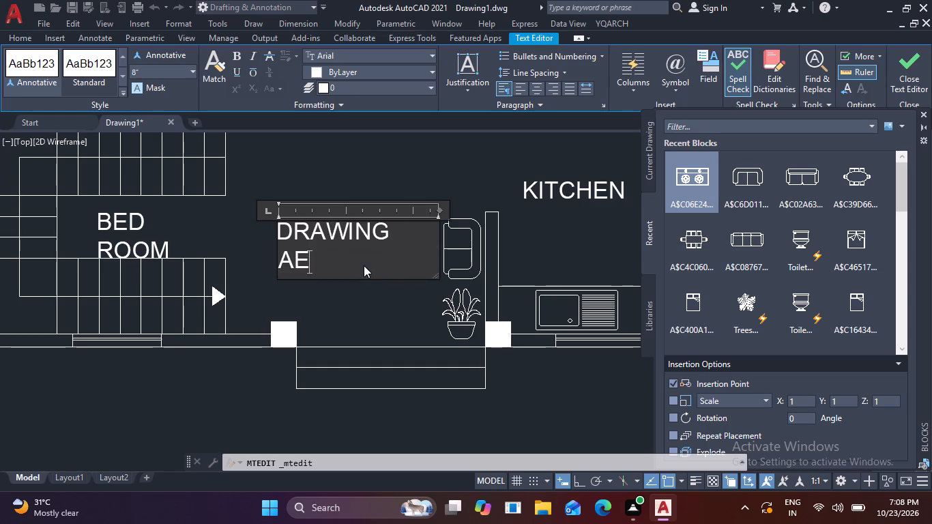
pyautogui.write('RE')
pyautogui.press('a')
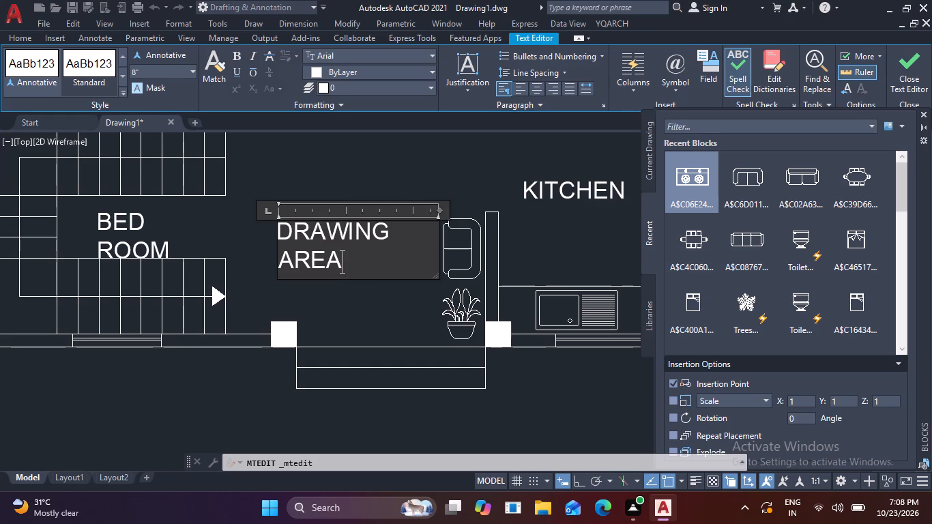
# Centre-align both lines of the DRAWING AREA label and finish editing it.
pyautogui.moveTo(386, 263); pyautogui.dragTo(191, 212)
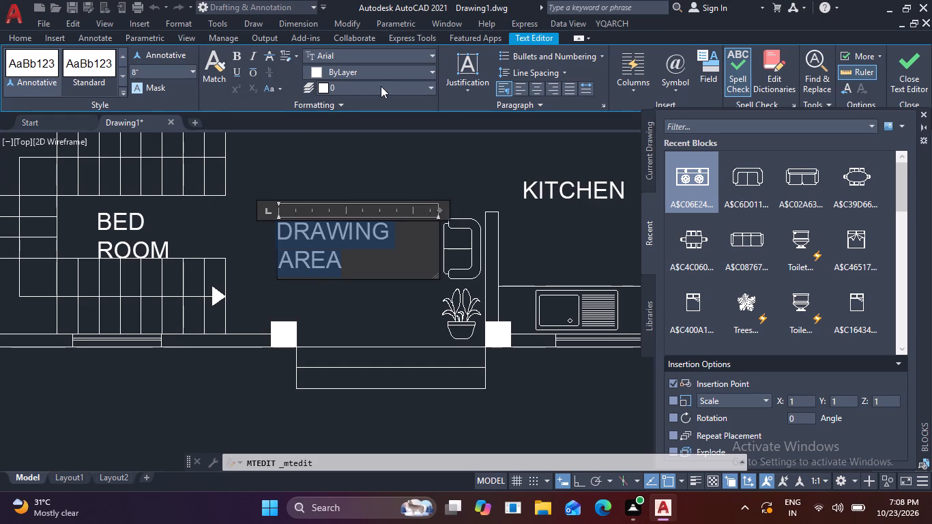
pyautogui.click(542, 89)
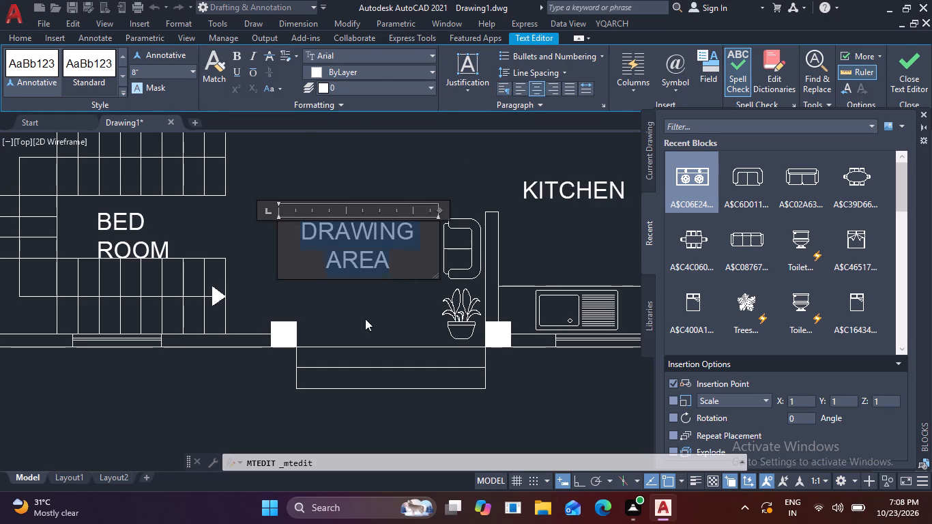
pyautogui.click(365, 319)
# Replace the text of the BED ROOM label on the staircase with STAIR.
pyautogui.doubleClick(160, 250)
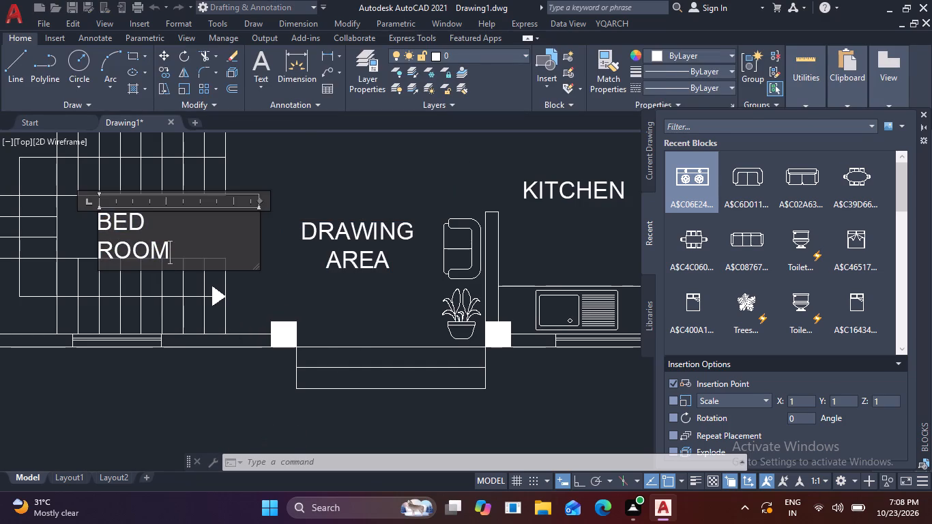
pyautogui.click(201, 254)
pyautogui.press('BackSpace')
pyautogui.press('BackSpace')
pyautogui.press('BackSpace')
pyautogui.press('BackSpace')
pyautogui.press('BackSpace')
pyautogui.press('BackSpace')
pyautogui.press('BackSpace')
pyautogui.press('BackSpace')
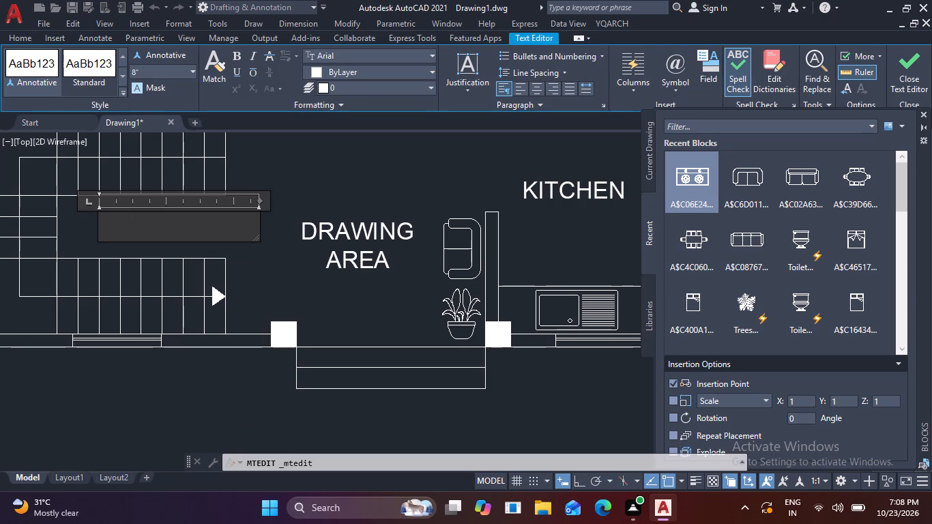
pyautogui.write('DTS')
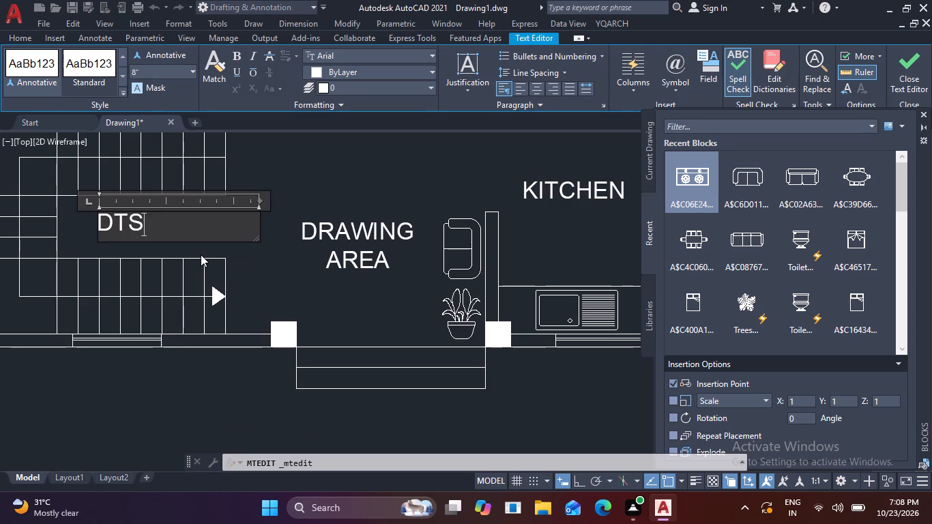
pyautogui.write('IR')
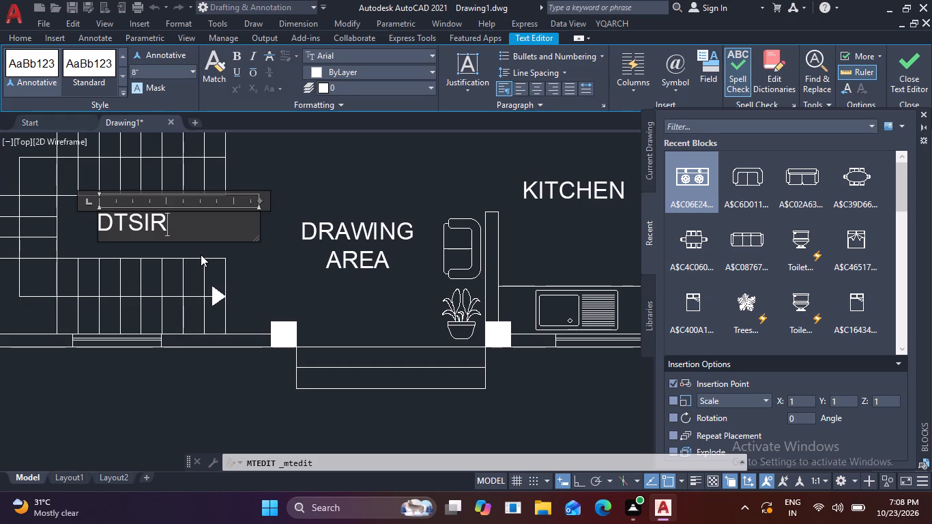
pyautogui.press('Left')
pyautogui.press('Left')
pyautogui.press('BackSpace')
pyautogui.press('a')
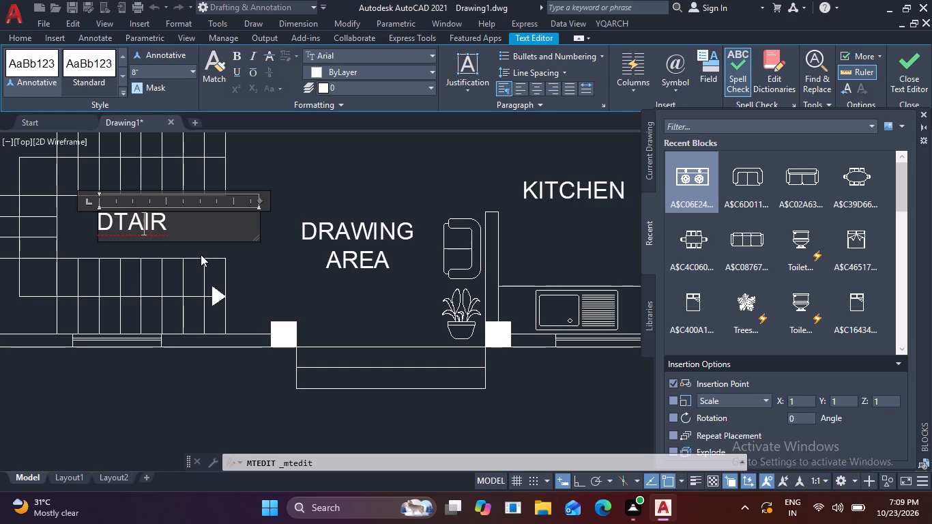
pyautogui.press('Left')
pyautogui.press('Left')
pyautogui.press('BackSpace')
pyautogui.press('s')
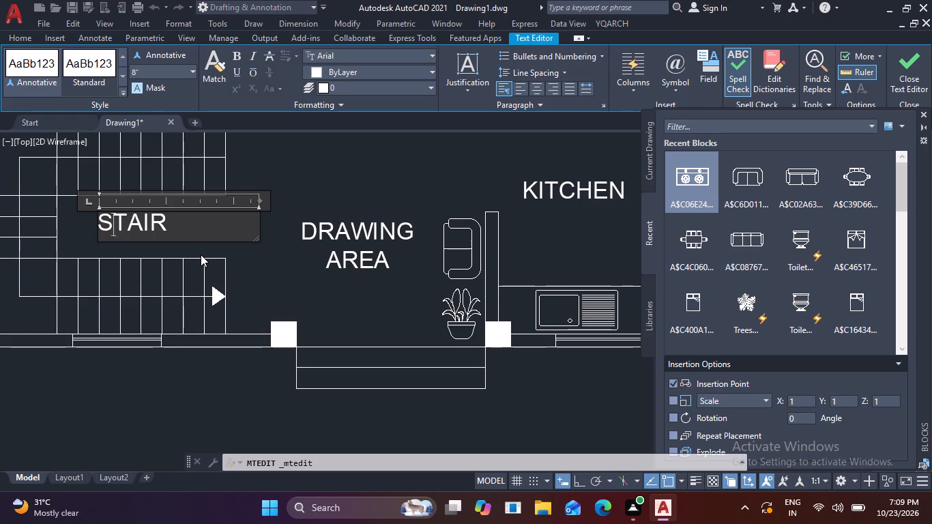
pyautogui.click(327, 172)
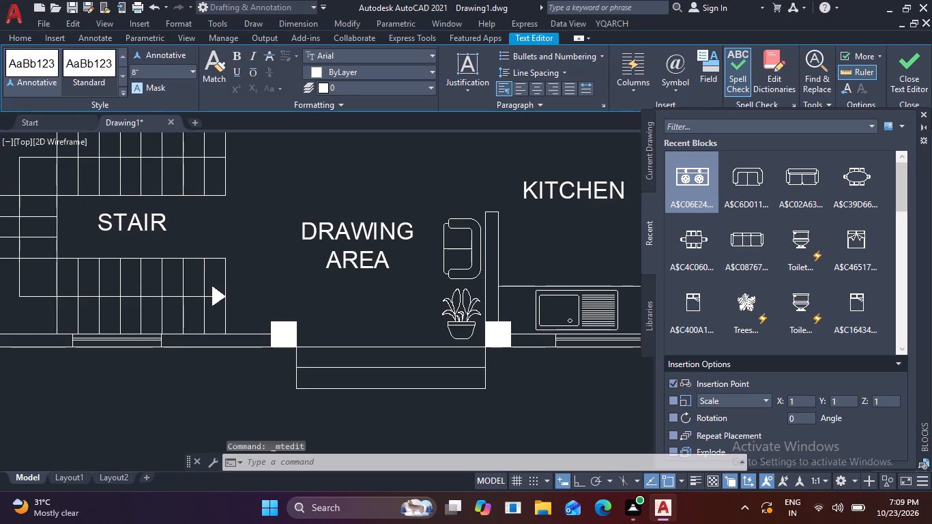
# Replace the text of the BED ROOM label beside the sofas and oval dining table with HALL DINING.
pyautogui.scroll(-1, 334, 168)
pyautogui.moveTo(334, 169); pyautogui.dragTo(184, 384, button='middle')
pyautogui.scroll(1, 223, 291)
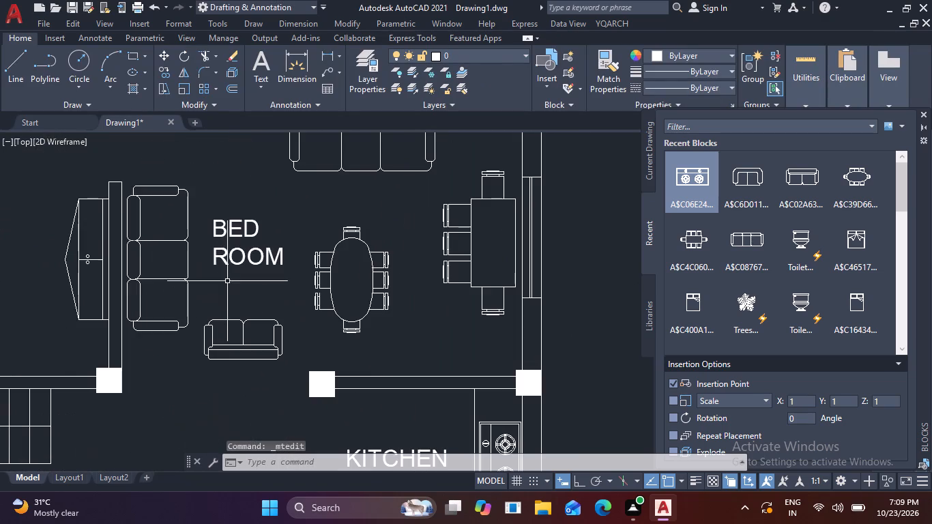
pyautogui.doubleClick(244, 261)
pyautogui.click(285, 255)
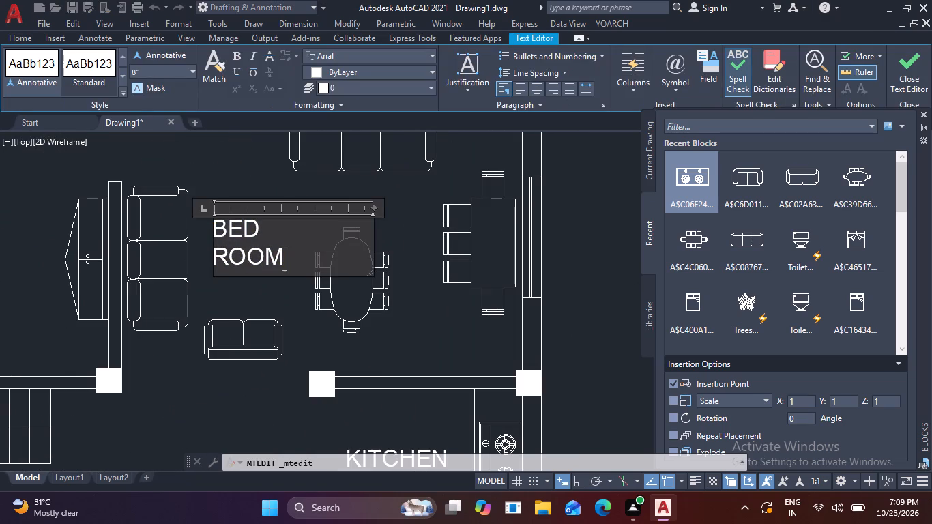
pyautogui.press('BackSpace')
pyautogui.press('BackSpace')
pyautogui.press('BackSpace')
pyautogui.press('BackSpace')
pyautogui.press('BackSpace')
pyautogui.press('BackSpace')
pyautogui.press('BackSpace')
pyautogui.press('BackSpace')
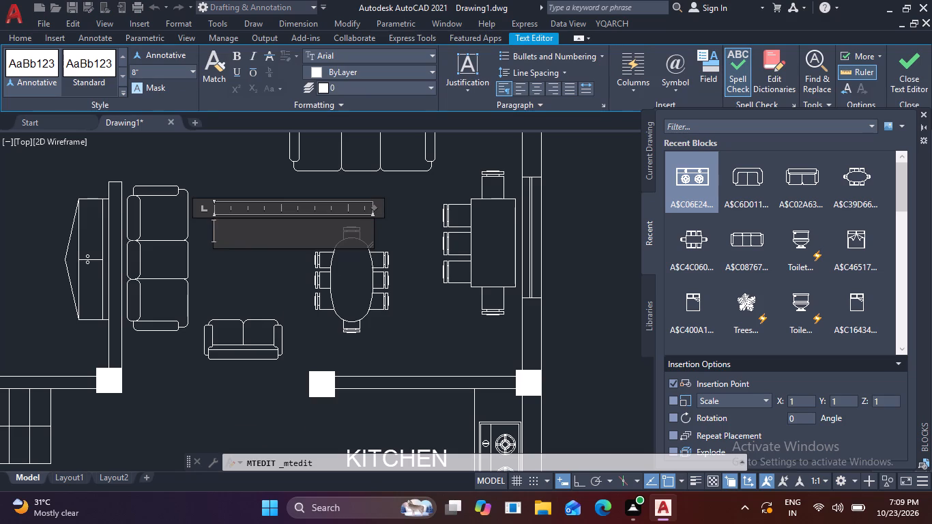
pyautogui.write('HALLM')
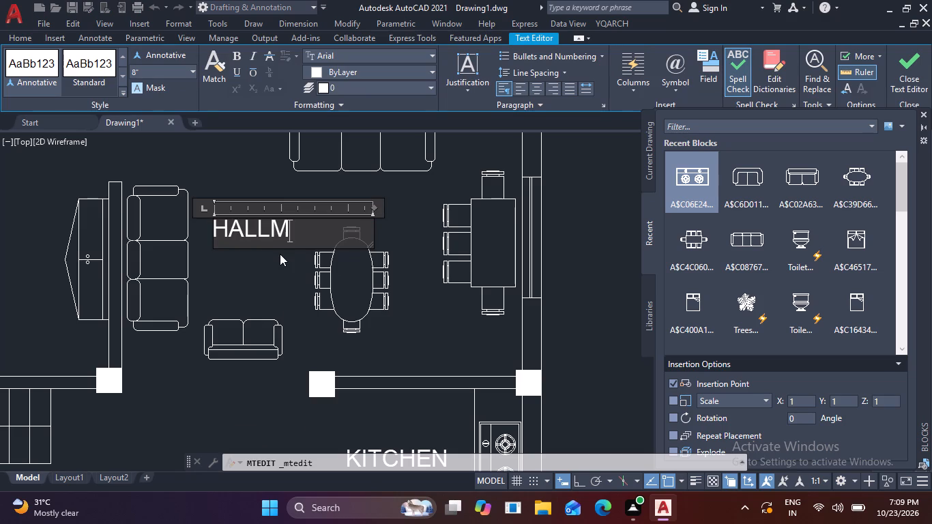
pyautogui.press('BackSpace')
pyautogui.press('space')
pyautogui.write('DINING')
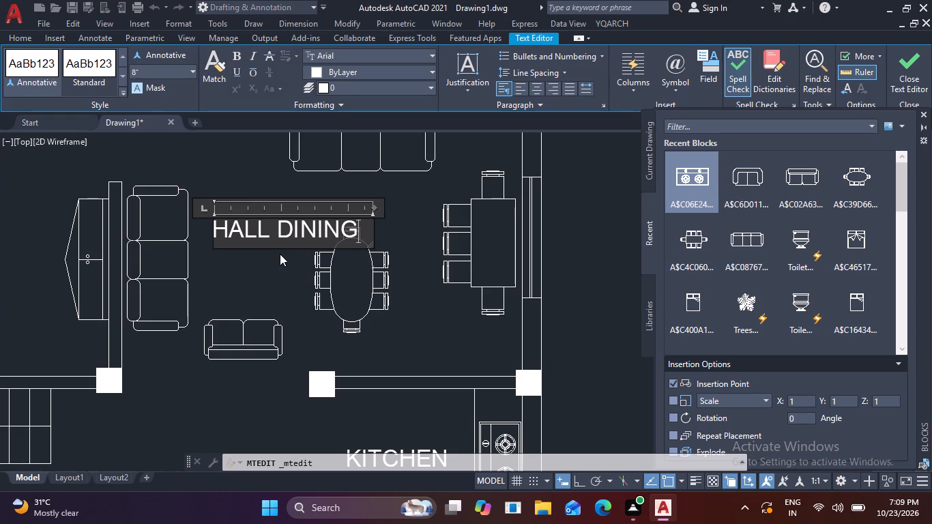
pyautogui.click(280, 254)
# Break the HALL DINING label into two lines, with DINING below HALL, and finish editing it.
pyautogui.scroll(-1, 287, 266)
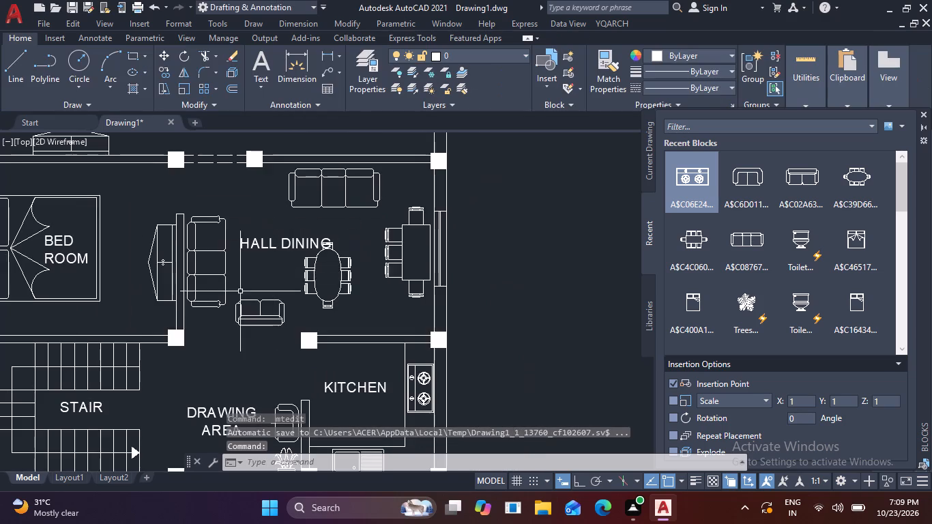
pyautogui.moveTo(241, 293); pyautogui.dragTo(315, 297, button='middle')
pyautogui.scroll(2, 361, 259)
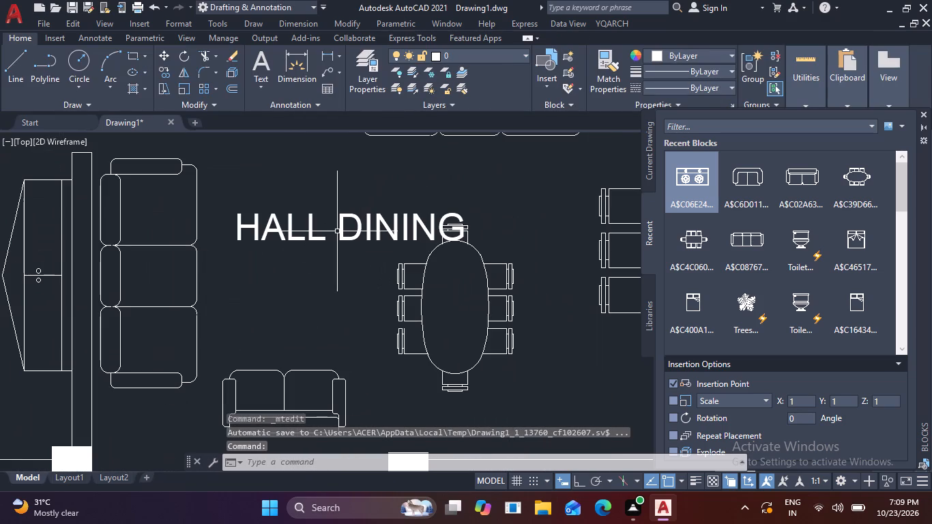
pyautogui.doubleClick(338, 233)
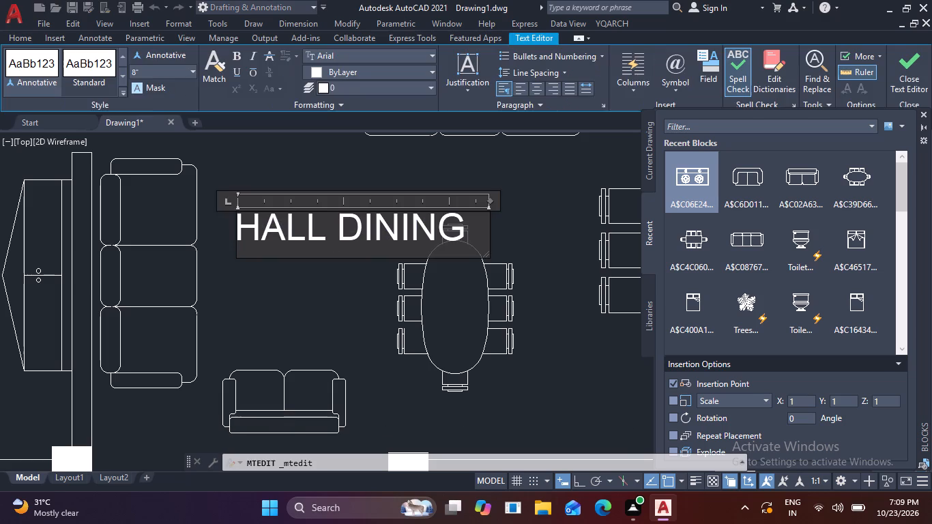
pyautogui.press('BackSpace')
pyautogui.press('Return')
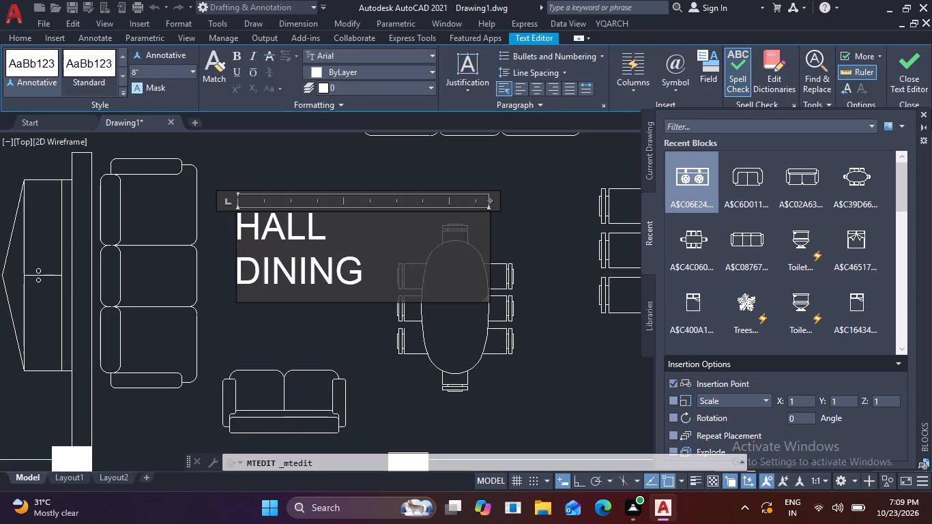
pyautogui.click(242, 158)
# Draw a rectangle about 1'-7" by 1'-7" between the bed and the corner column in the bedroom next to the hall.
pyautogui.scroll(-3, 242, 158)
pyautogui.moveTo(244, 204); pyautogui.dragTo(332, 272, button='middle')
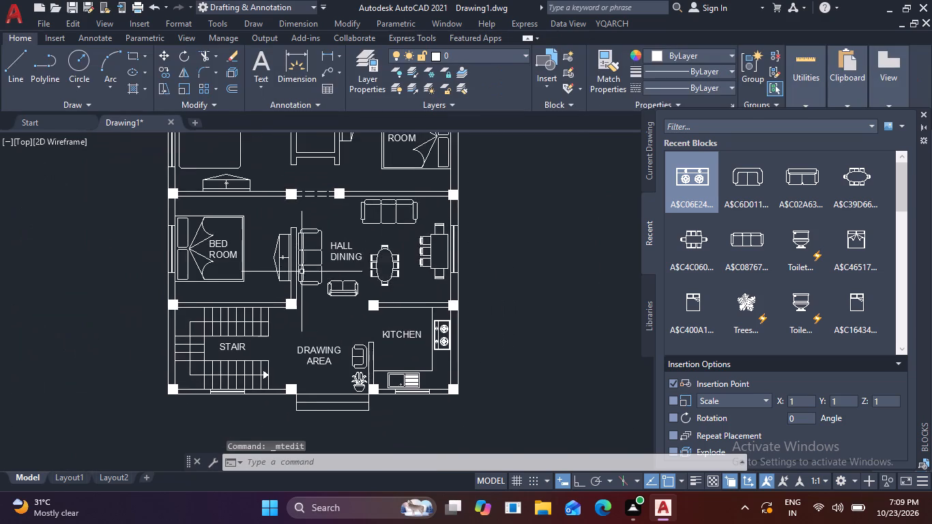
pyautogui.scroll(1, 250, 261)
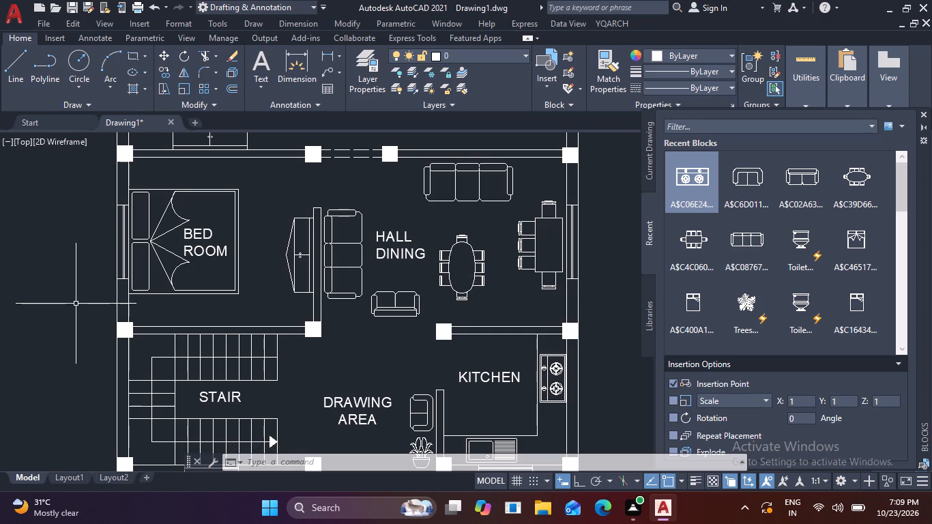
pyautogui.moveTo(204, 280); pyautogui.dragTo(214, 368, button='middle')
pyautogui.scroll(1, 180, 302)
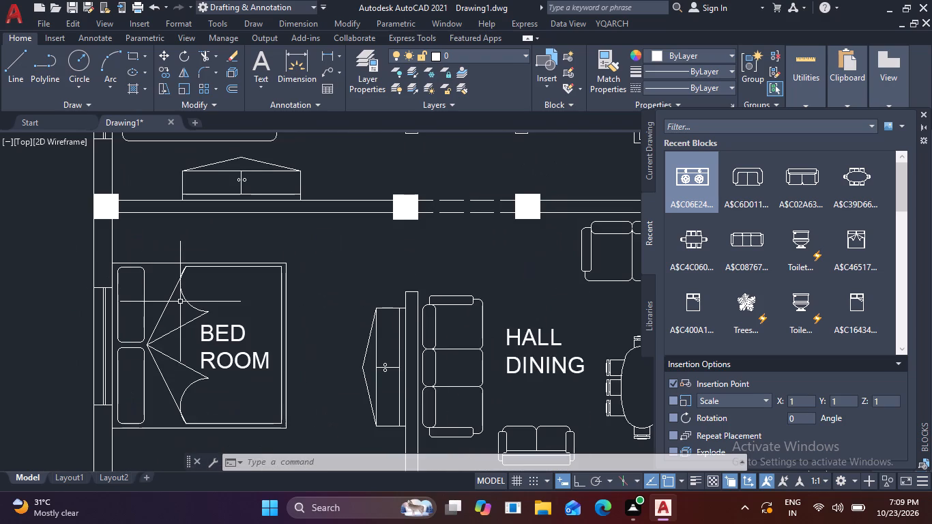
pyautogui.write('REC')
pyautogui.press('space')
pyautogui.scroll(1, 180, 302)
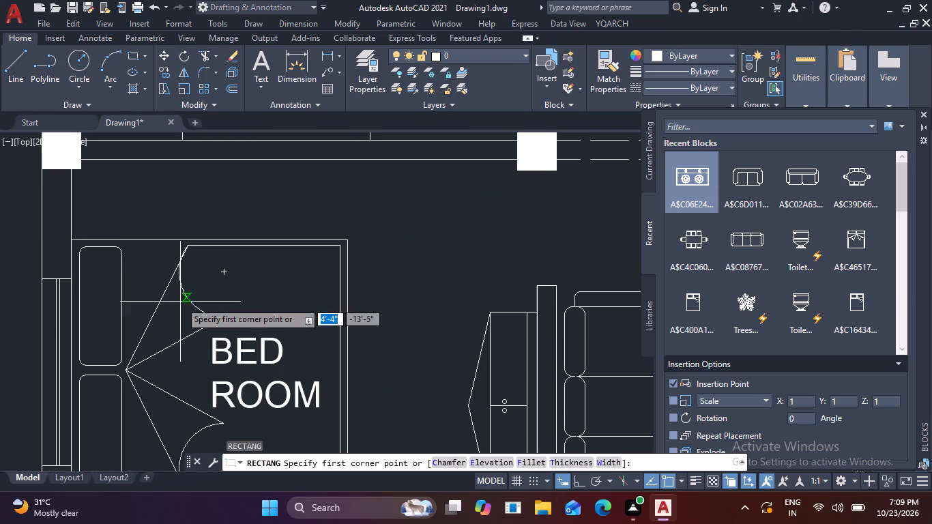
pyautogui.click(88, 169)
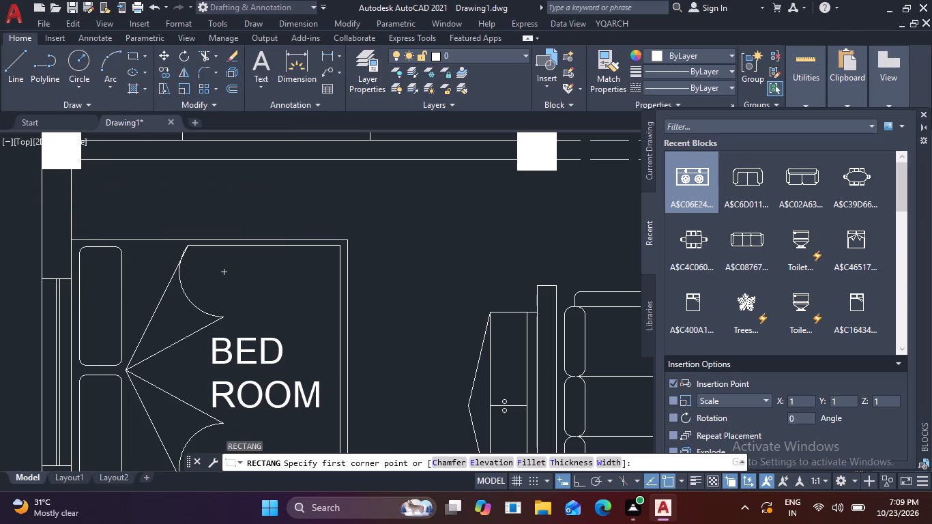
pyautogui.click(149, 231)
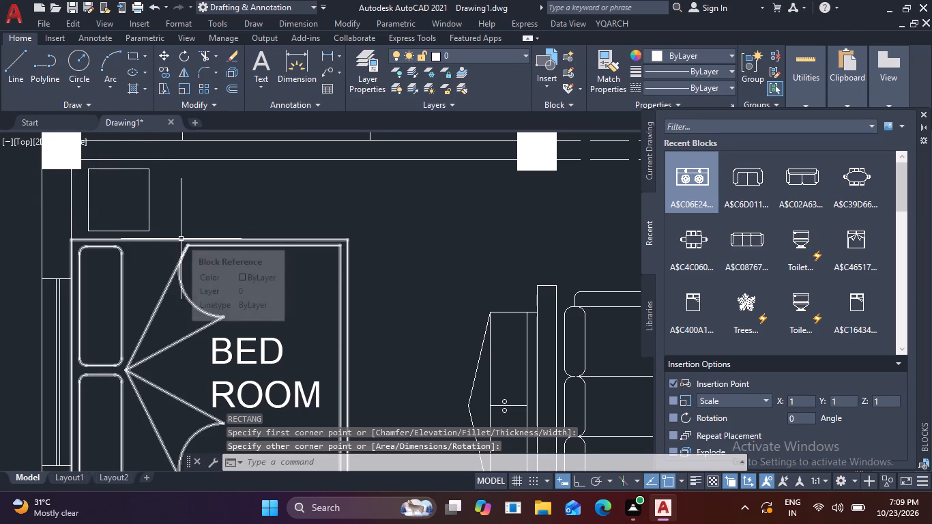
# Offset that bedside square inward by 1" to give it an inner border, and end the Offset command.
pyautogui.press('o')
pyautogui.press('Return')
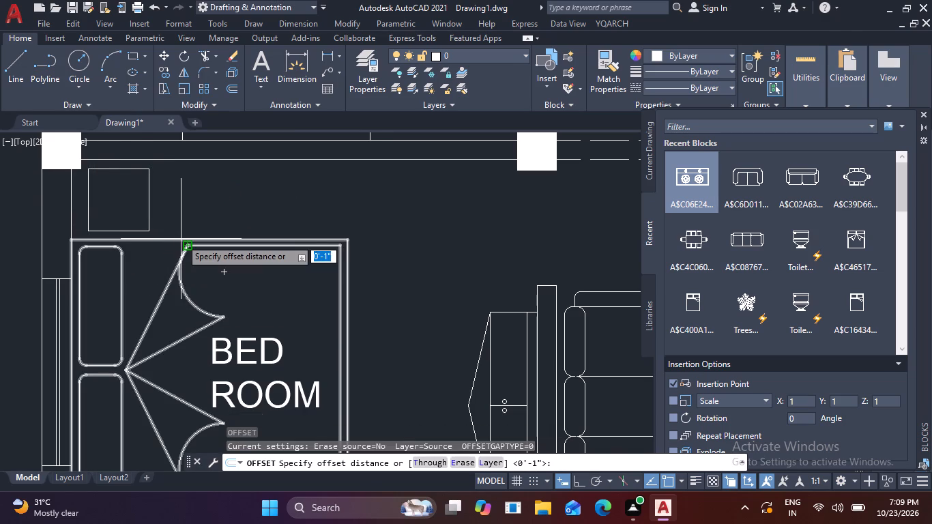
pyautogui.write('1')
pyautogui.press('space')
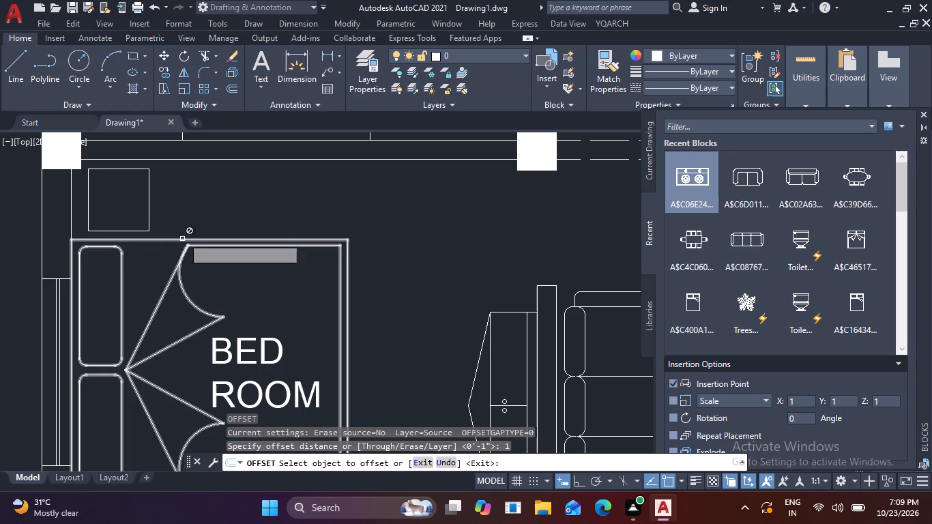
pyautogui.click(149, 203)
pyautogui.click(115, 212)
pyautogui.scroll(-2, 177, 204)
pyautogui.moveTo(206, 196); pyautogui.dragTo(179, 416, button='middle')
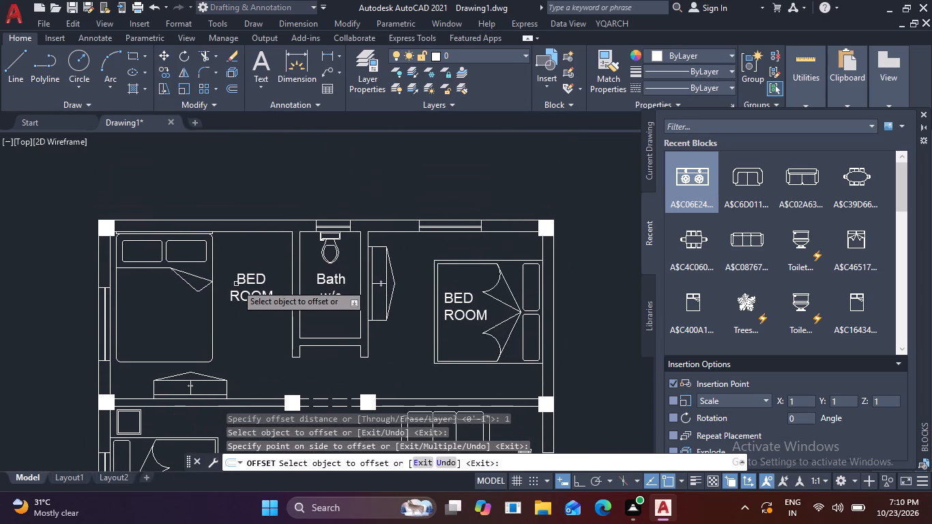
pyautogui.press('Escape')
# Draw a small square bedside rectangle next to the pillows in the bedroom on the left side of the bath.
pyautogui.write('REC')
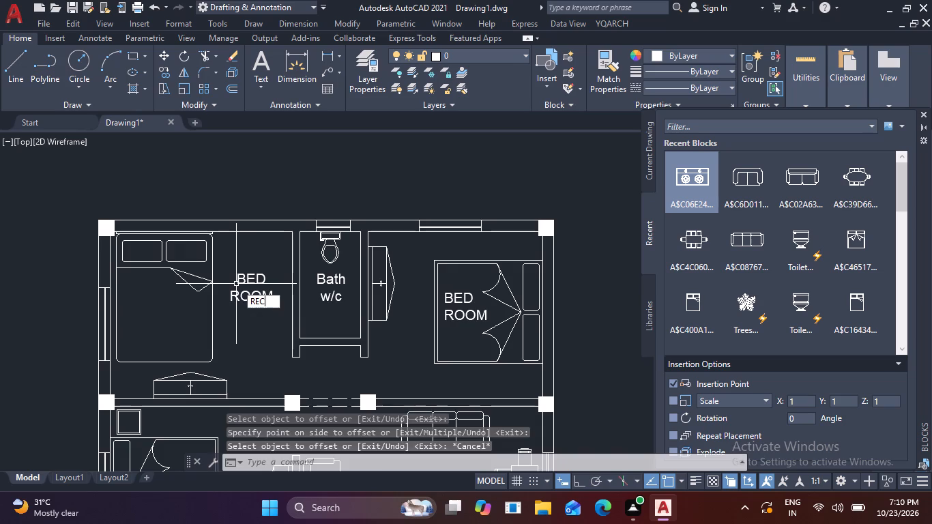
pyautogui.press('space')
pyautogui.scroll(3, 236, 258)
pyautogui.click(162, 200)
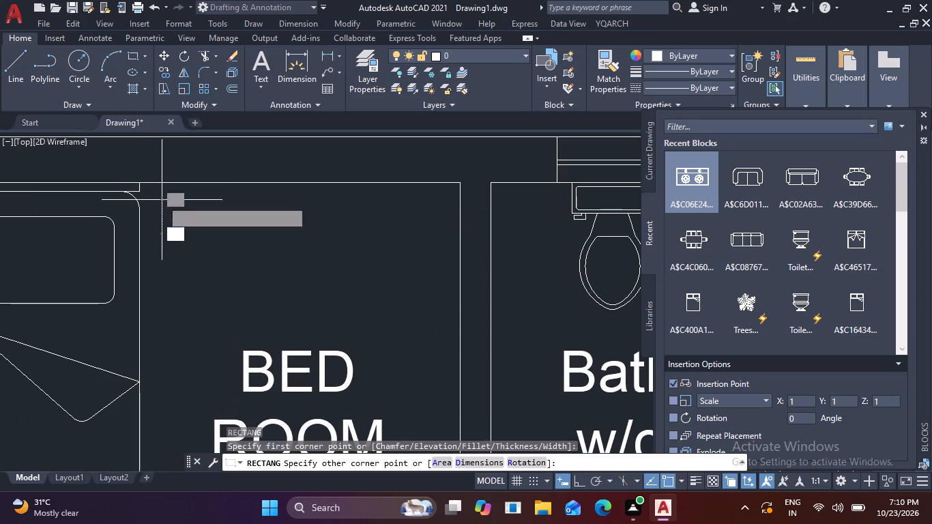
pyautogui.click(254, 293)
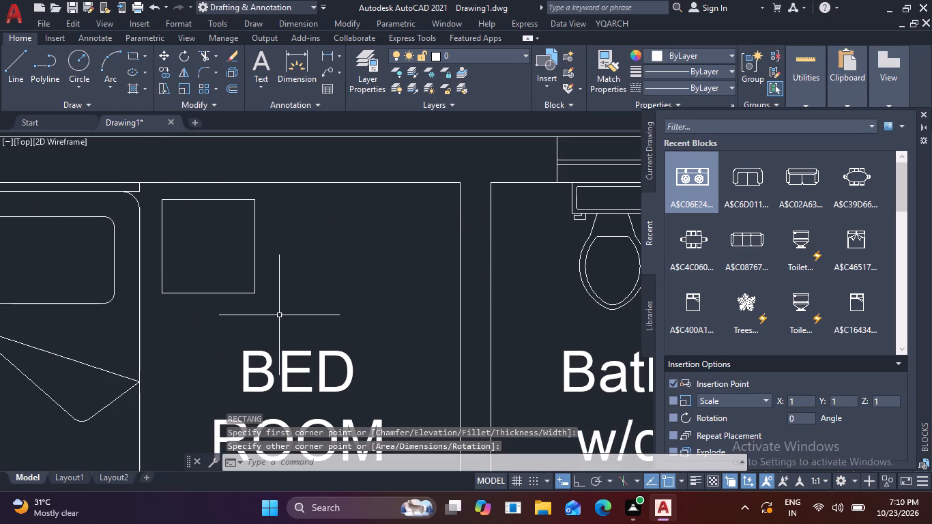
# Offset the new bedside rectangle near the bath's left wall inward by 1" and end the Offset command.
pyautogui.press('o')
pyautogui.press('Return')
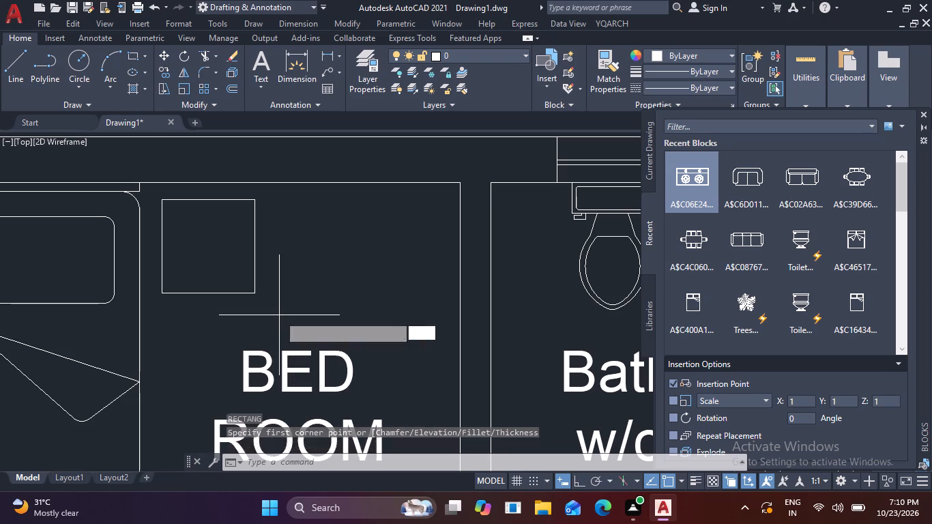
pyautogui.write('1')
pyautogui.press('space')
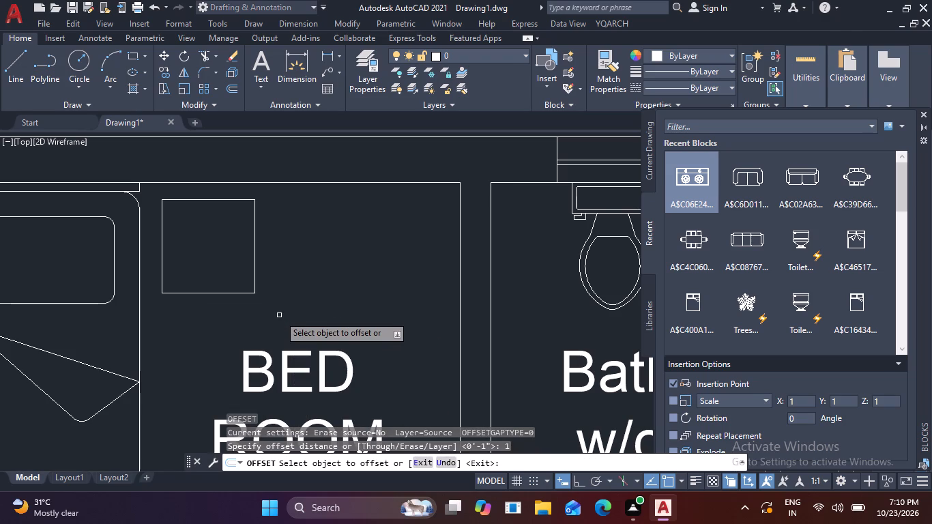
pyautogui.click(255, 273)
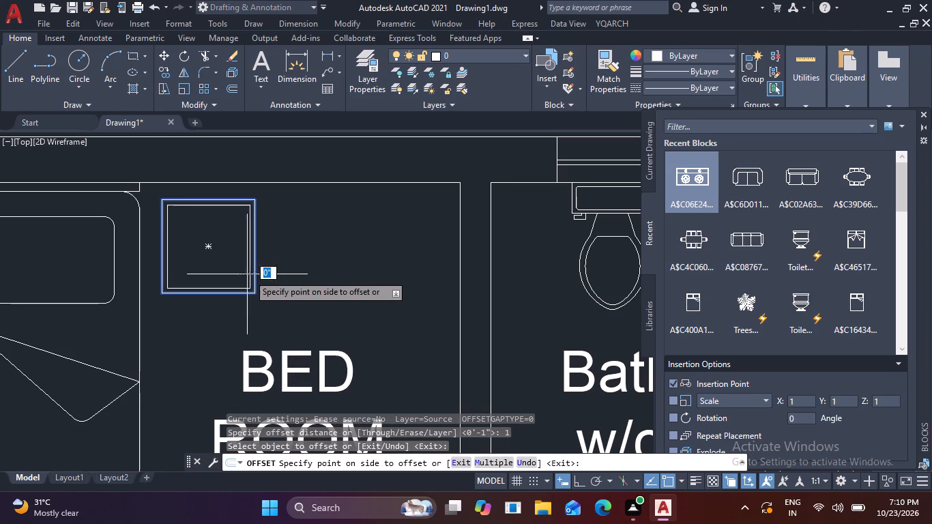
pyautogui.click(233, 278)
pyautogui.scroll(-3, 217, 289)
pyautogui.press('Escape')
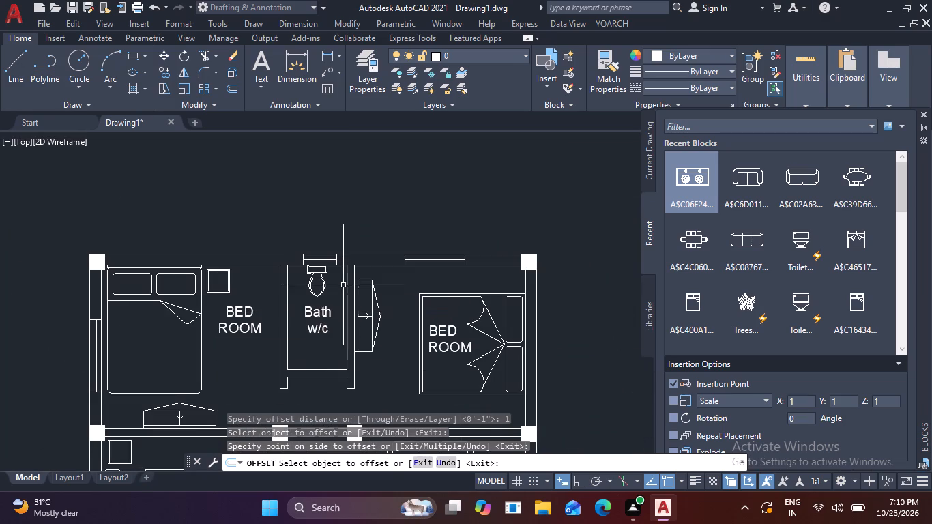
pyautogui.press('Escape')
pyautogui.press('Escape')
# Draw a small bedside rectangle between the bed and the corner column in the bedroom on the right side of the bath.
pyautogui.moveTo(435, 290); pyautogui.dragTo(242, 315, button='middle')
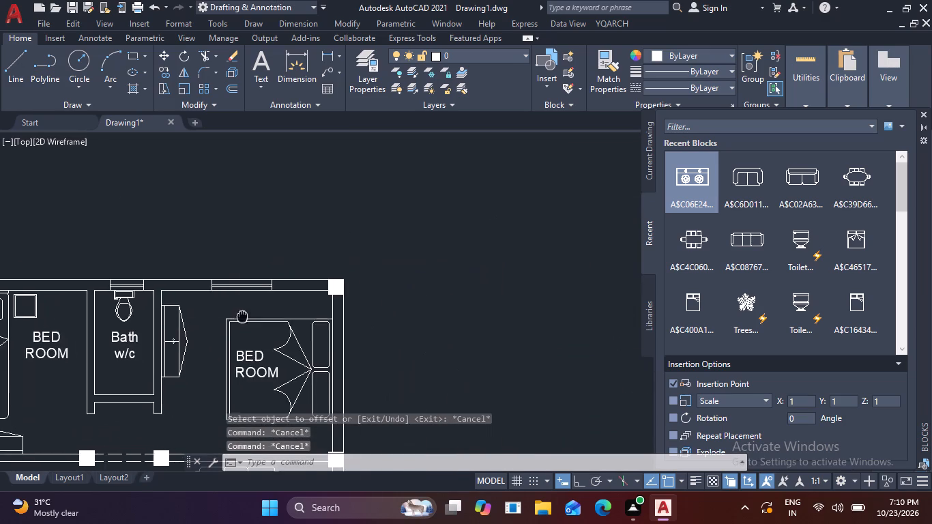
pyautogui.scroll(2, 289, 303)
pyautogui.write('RE')
pyautogui.press('c')
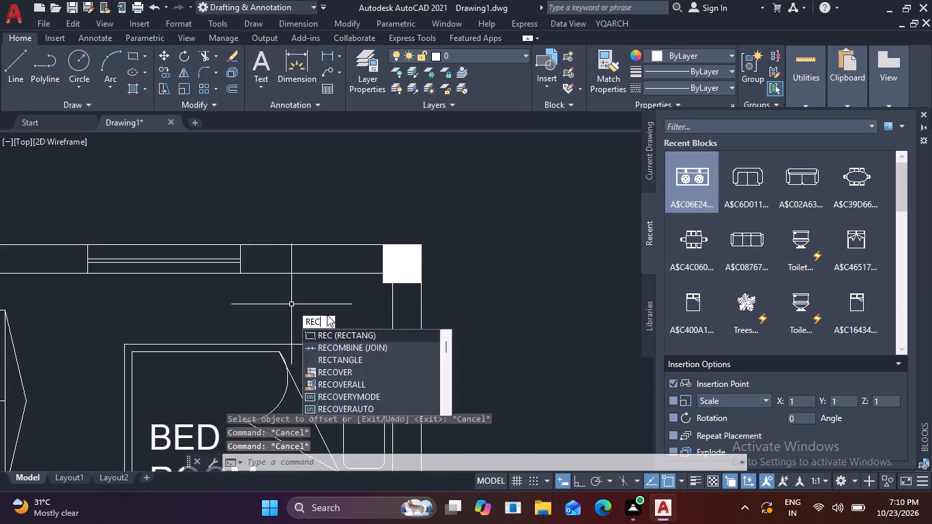
pyautogui.press('space')
pyautogui.scroll(2, 362, 312)
pyautogui.click(271, 237)
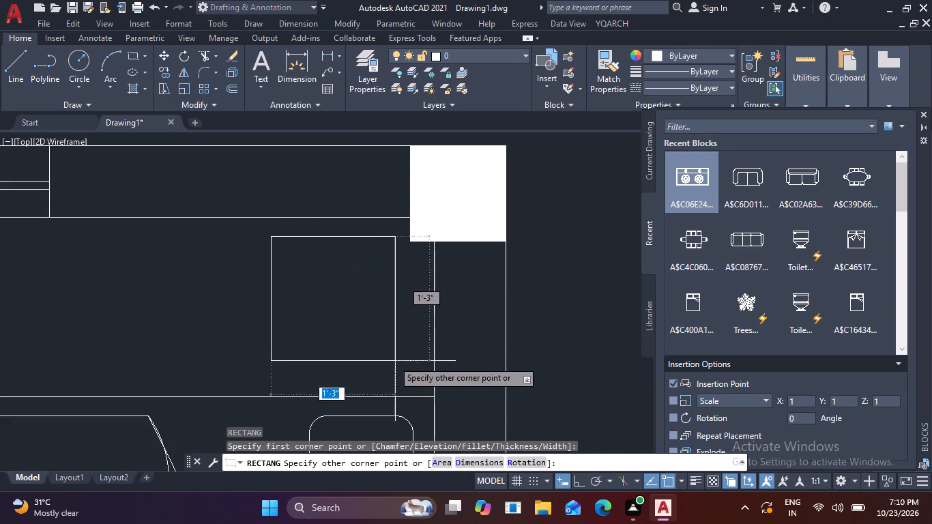
pyautogui.click(405, 382)
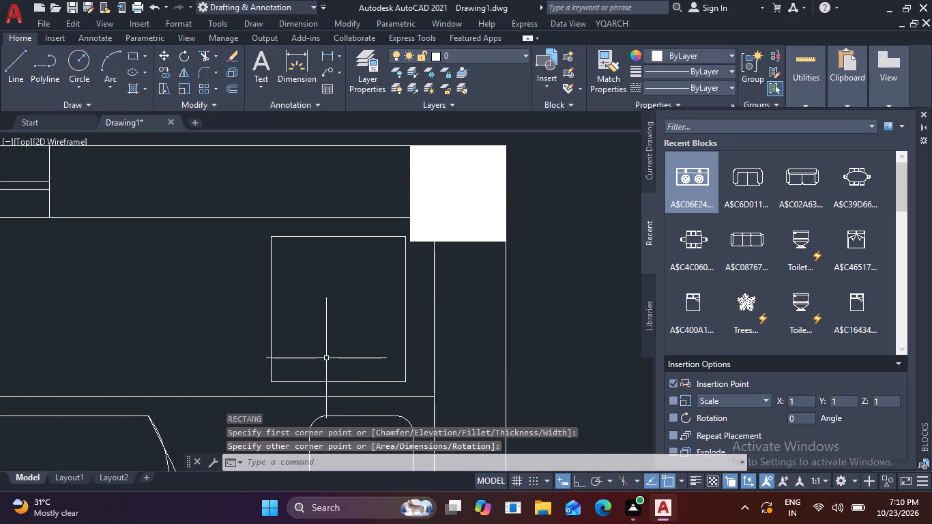
# Offset the right-hand bedroom's bedside rectangle inward by 1" and end the Offset command.
pyautogui.press('o')
pyautogui.press('Return')
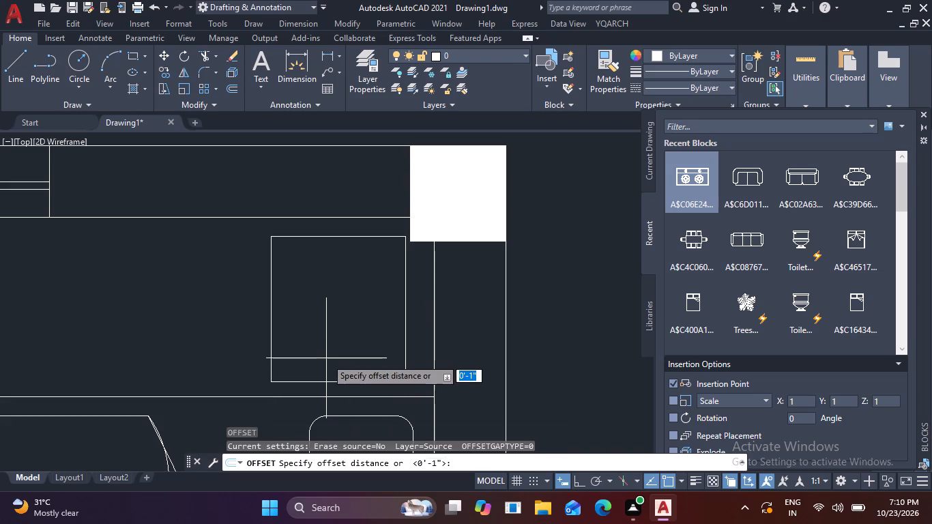
pyautogui.write('1')
pyautogui.press('space')
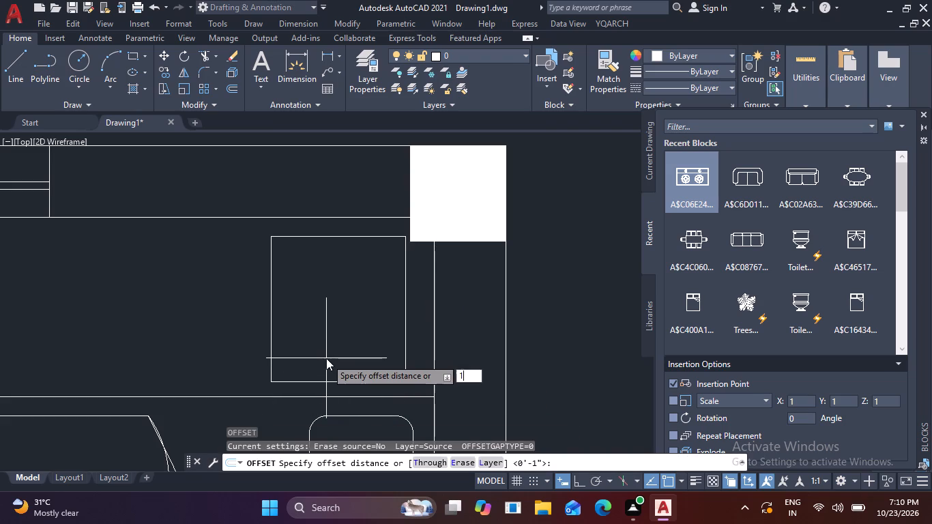
pyautogui.click(406, 325)
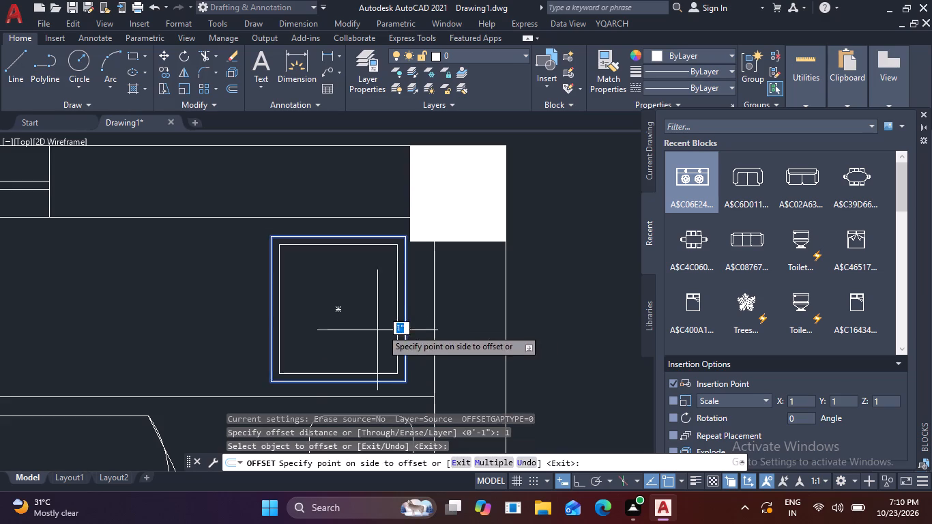
pyautogui.click(354, 336)
pyautogui.press('Escape')
pyautogui.scroll(-5, 351, 338)
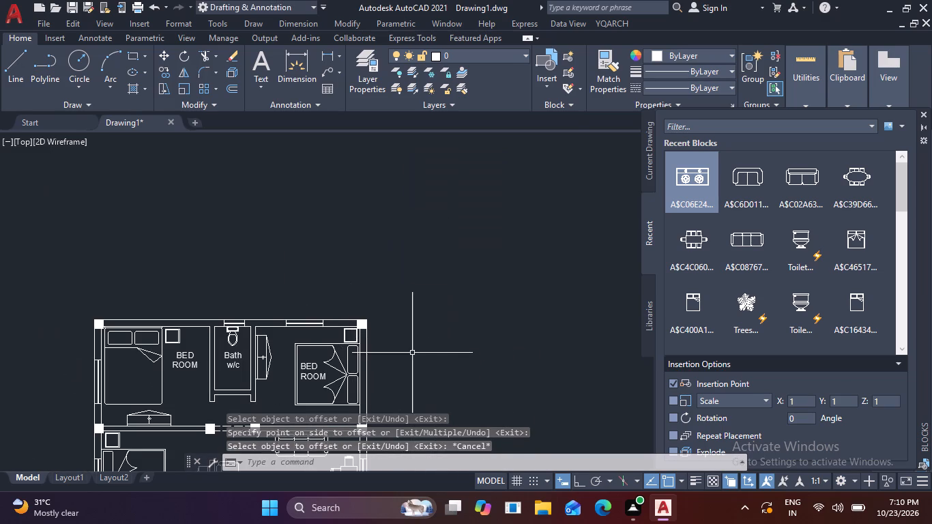
pyautogui.moveTo(429, 327); pyautogui.dragTo(496, 233, button='middle')
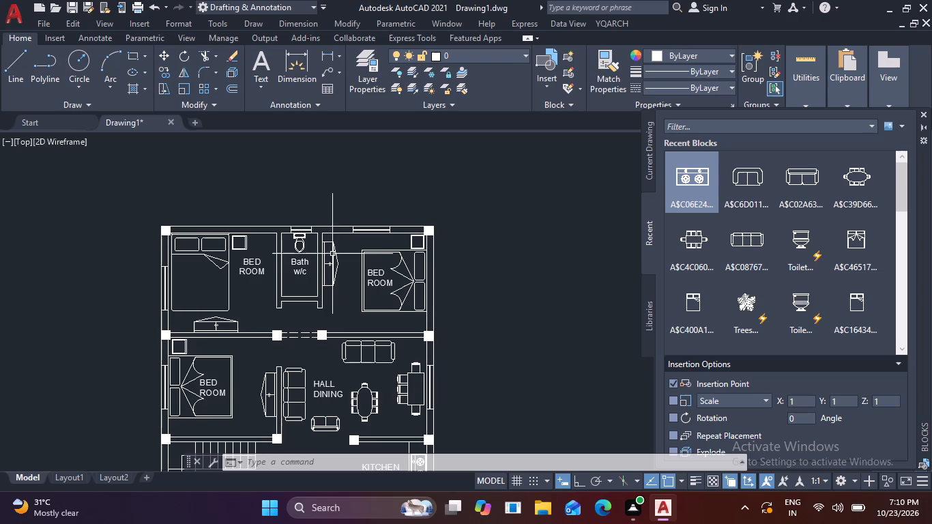
# Copy the KITCHEN label to the open area just below the front entrance steps.
pyautogui.press('Escape')
pyautogui.moveTo(395, 321); pyautogui.dragTo(409, 183, button='middle')
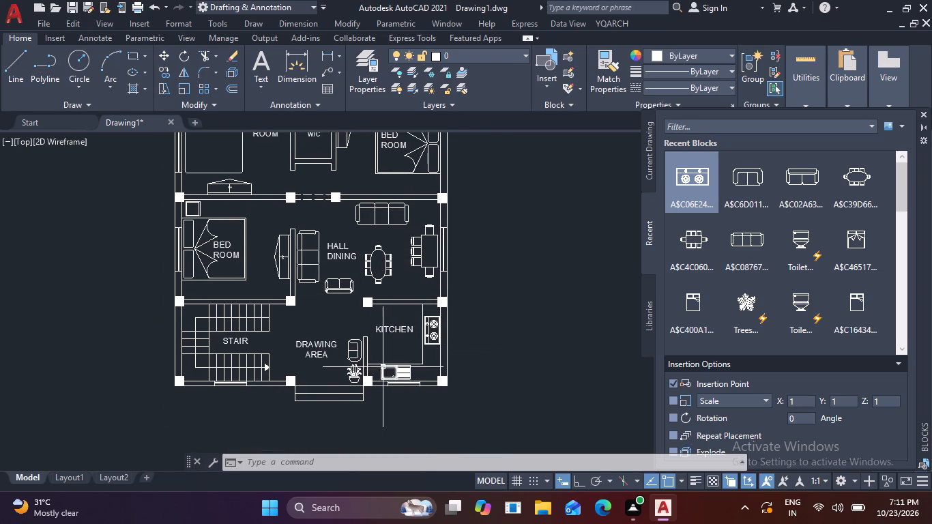
pyautogui.scroll(1, 373, 355)
pyautogui.click(405, 319)
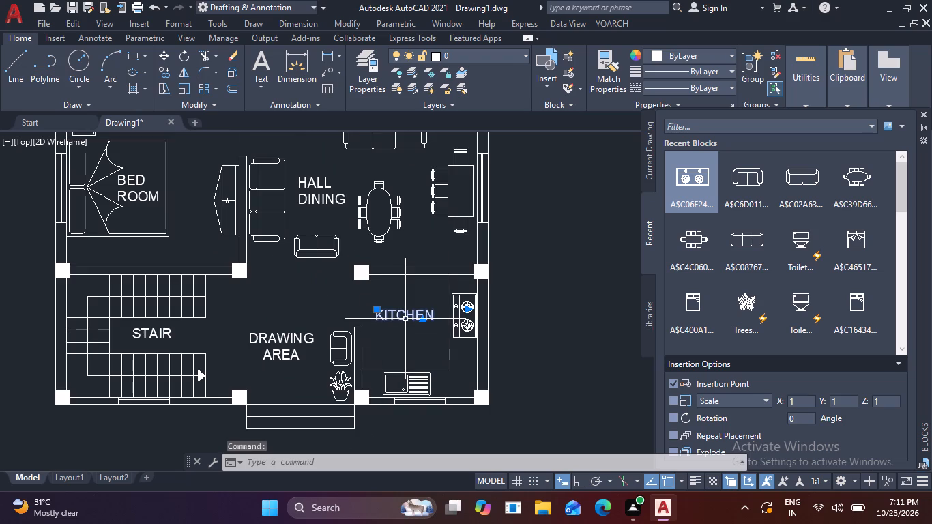
pyautogui.write('CO')
pyautogui.press('space')
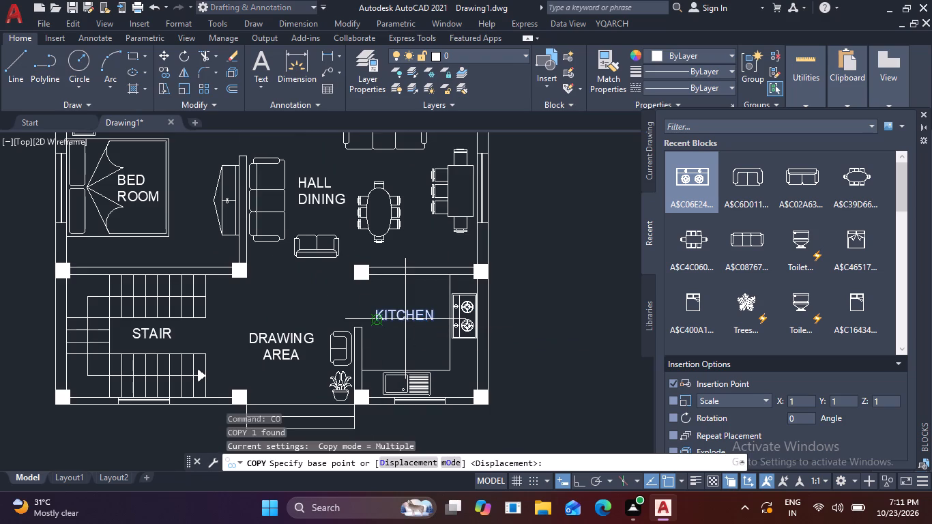
pyautogui.click(405, 319)
pyautogui.moveTo(344, 412); pyautogui.dragTo(410, 283, button='middle')
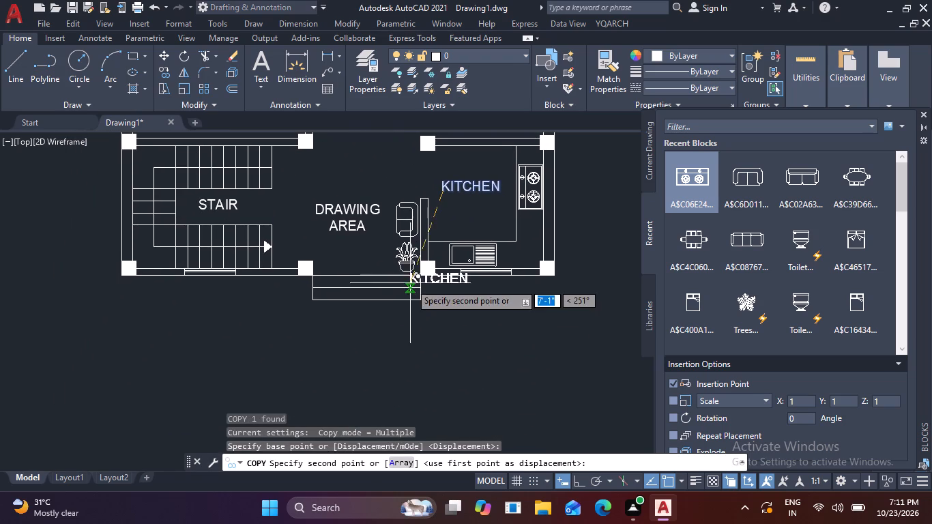
pyautogui.scroll(1, 338, 343)
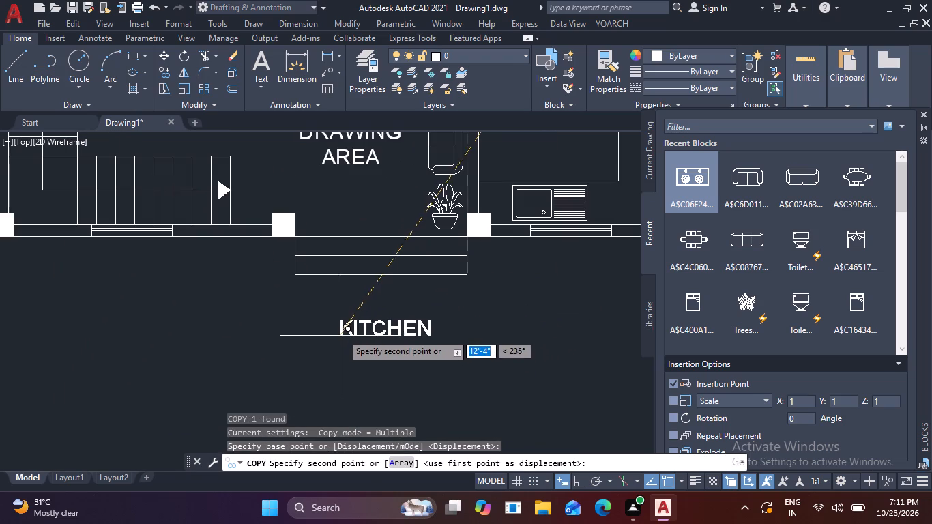
pyautogui.click(334, 325)
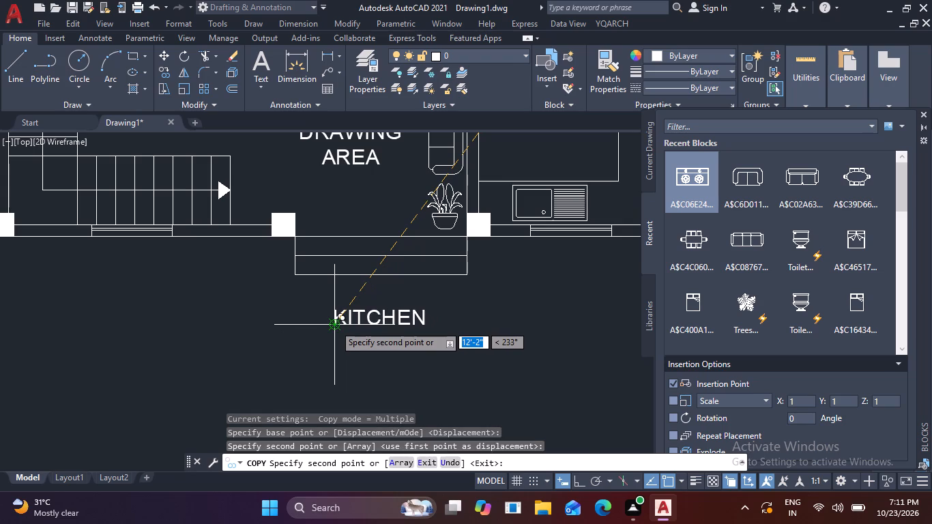
pyautogui.press('Escape')
# Change the text of the copied label below the entrance steps to ENTRY.
pyautogui.doubleClick(348, 321)
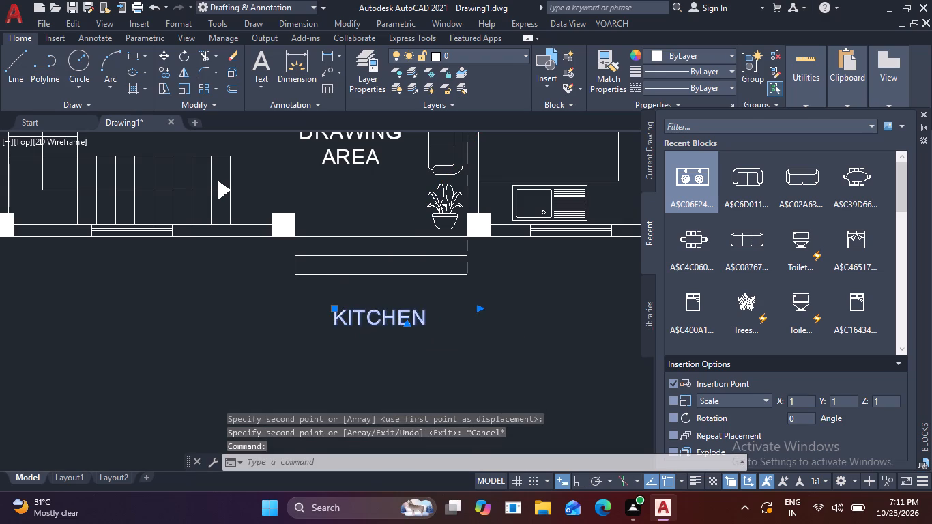
pyautogui.click(435, 311)
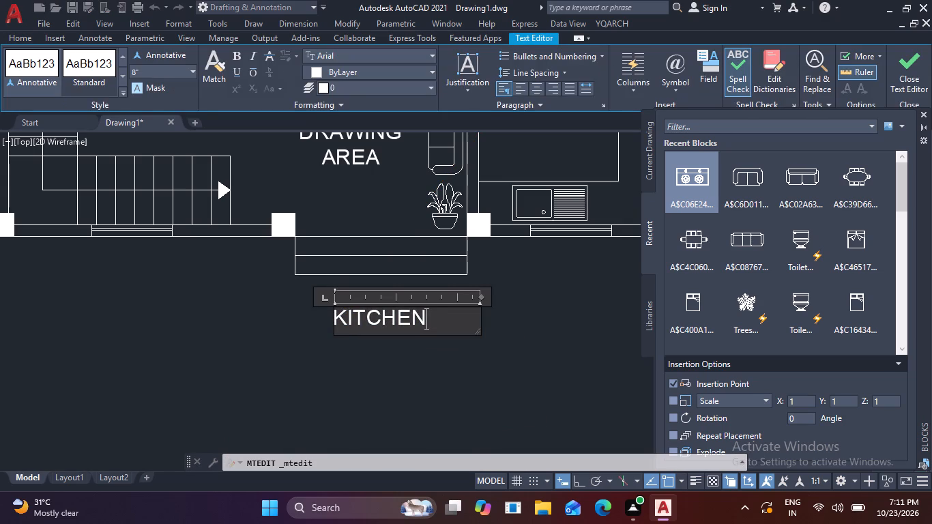
pyautogui.press('BackSpace')
pyautogui.press('BackSpace')
pyautogui.press('BackSpace')
pyautogui.press('BackSpace')
pyautogui.press('BackSpace')
pyautogui.press('BackSpace')
pyautogui.press('BackSpace')
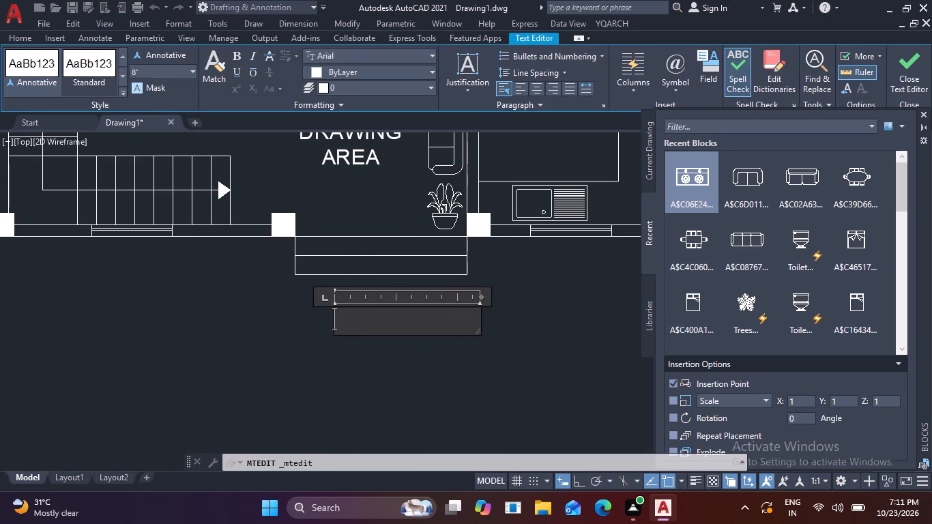
pyautogui.write('EN')
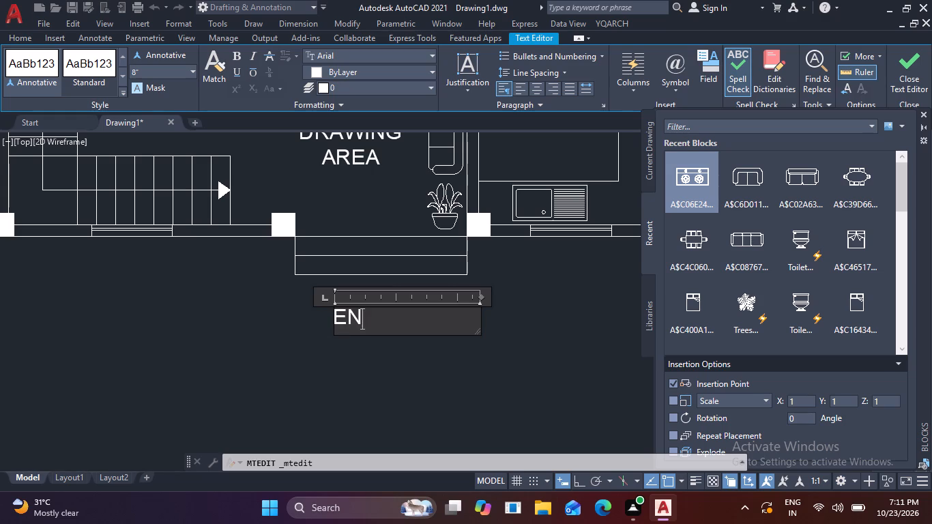
pyautogui.write('TRY')
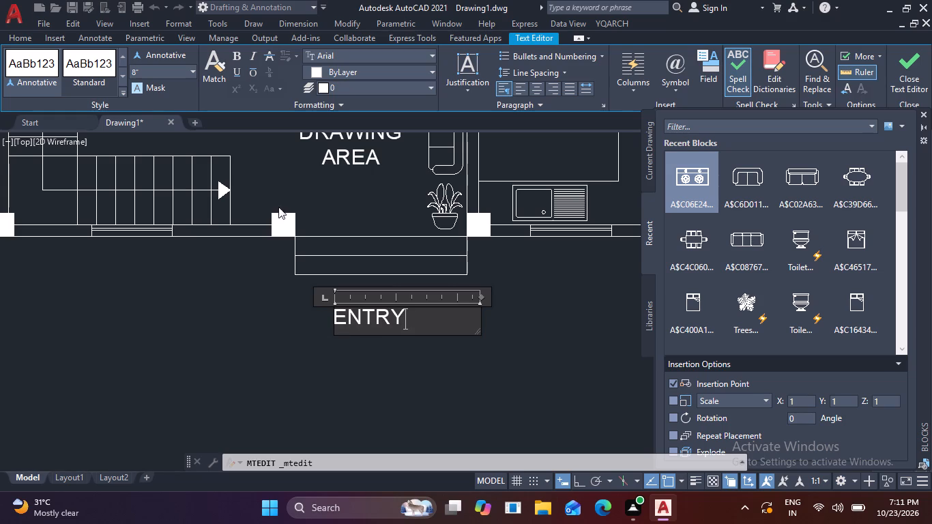
pyautogui.click(263, 287)
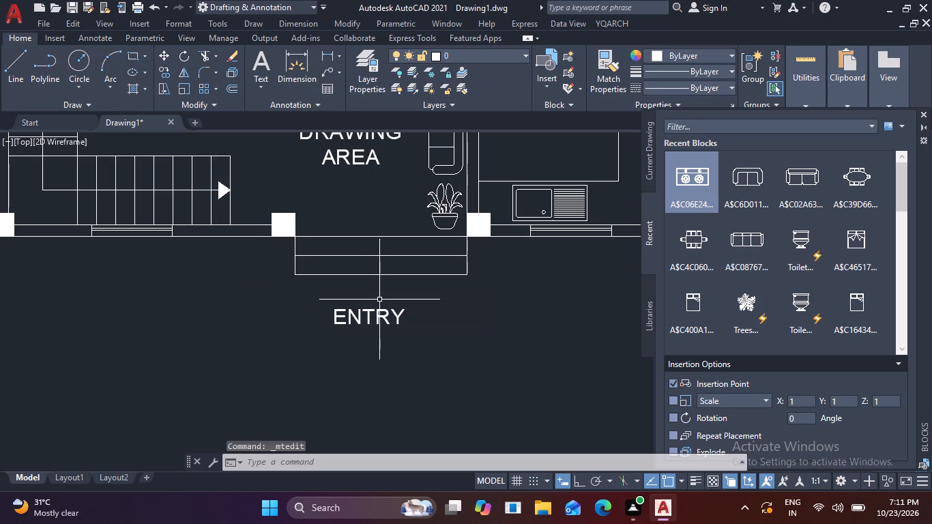
# Draw a vertical line about 2' long from above the ENTRY label into the steps, ending in a left half arrowhead about 5" wide.
pyautogui.press('l')
pyautogui.press('space')
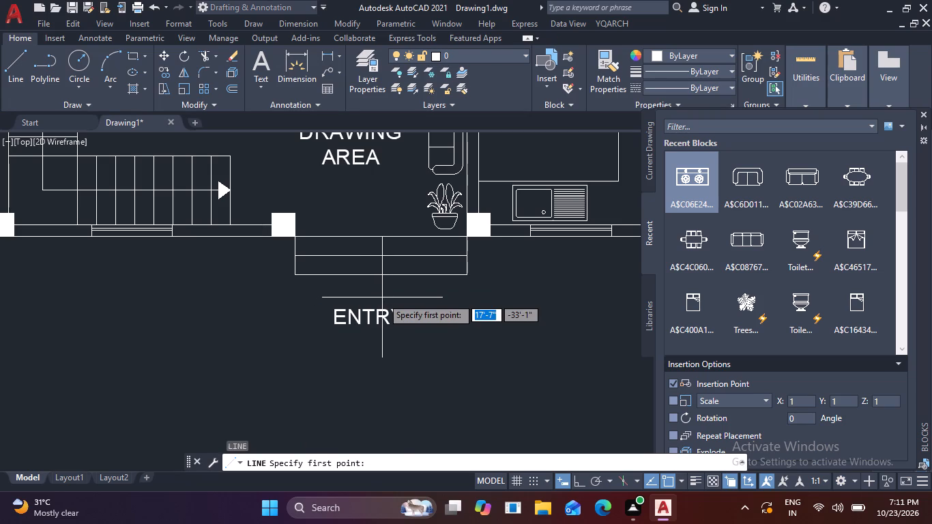
pyautogui.click(382, 297)
pyautogui.scroll(2, 380, 248)
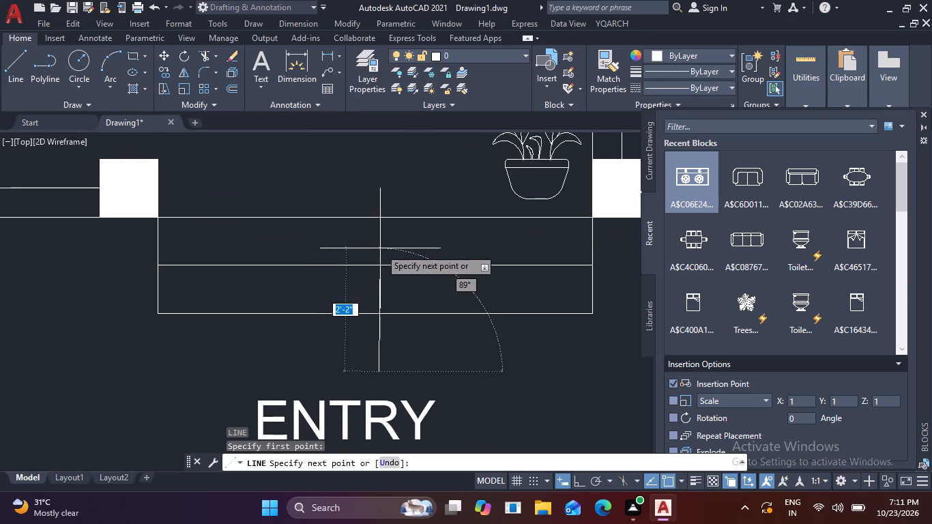
pyautogui.press('F8')
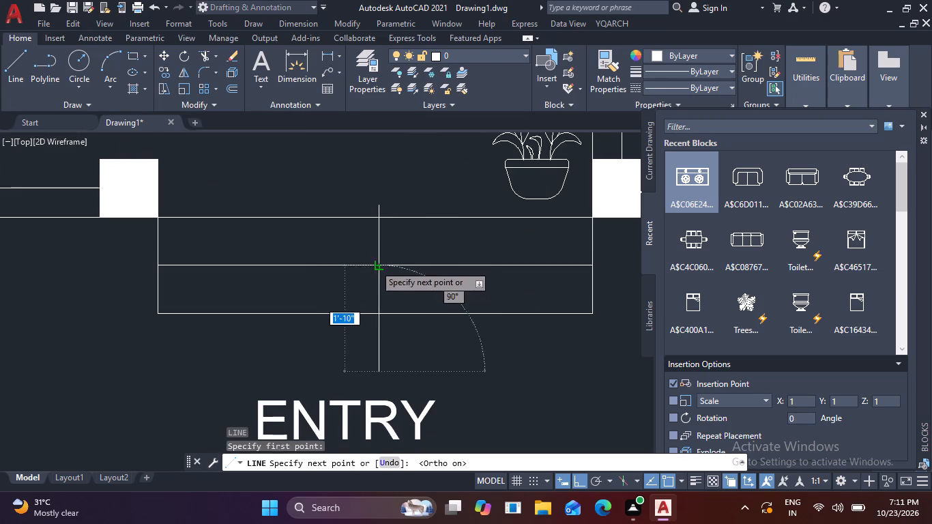
pyautogui.click(379, 250)
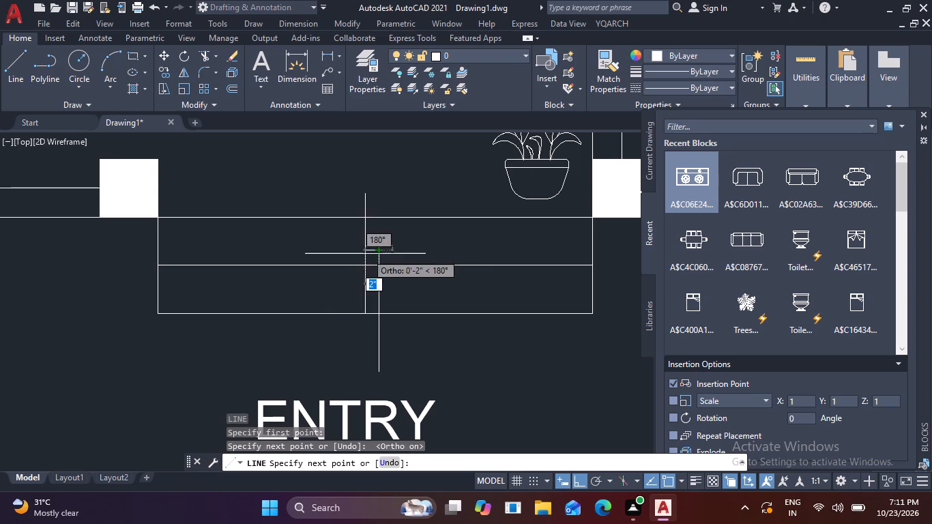
pyautogui.click(353, 254)
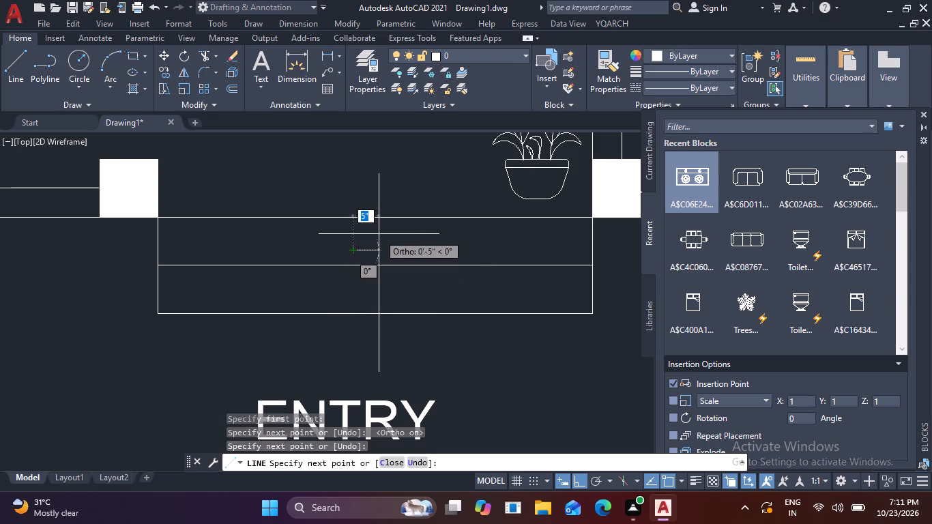
pyautogui.press('F8')
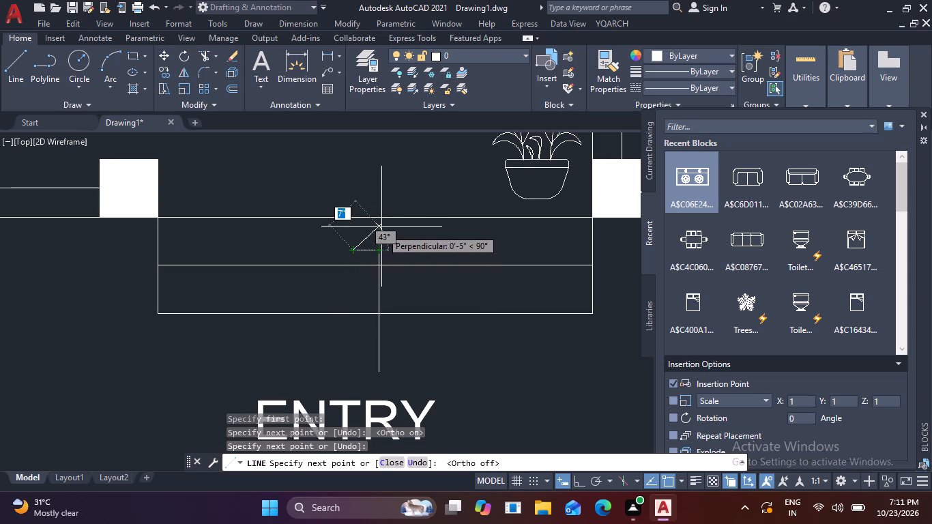
pyautogui.click(381, 227)
pyautogui.press('space')
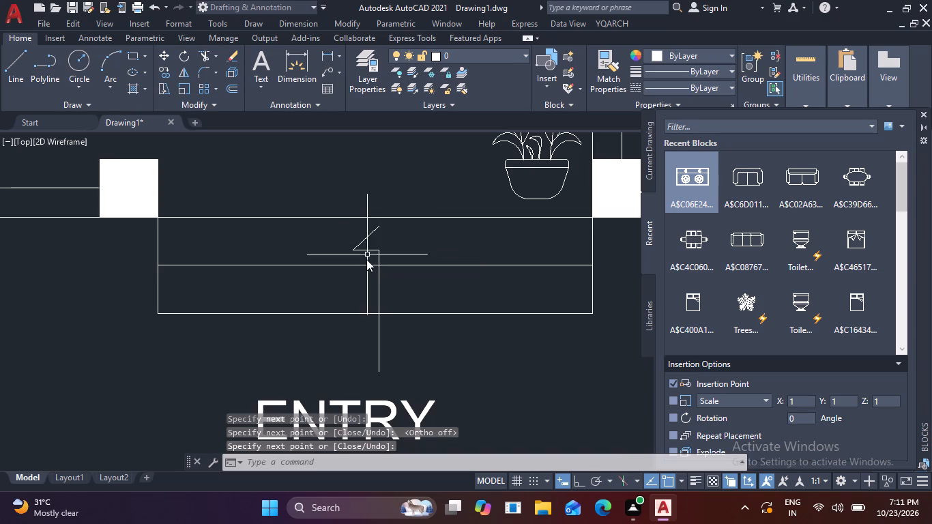
# Mirror the two half-arrowhead lines about the arrow's vertical axis, keeping the originals.
pyautogui.click(364, 261)
pyautogui.click(354, 248)
pyautogui.write('MI')
pyautogui.press('space')
pyautogui.scroll(2, 396, 254)
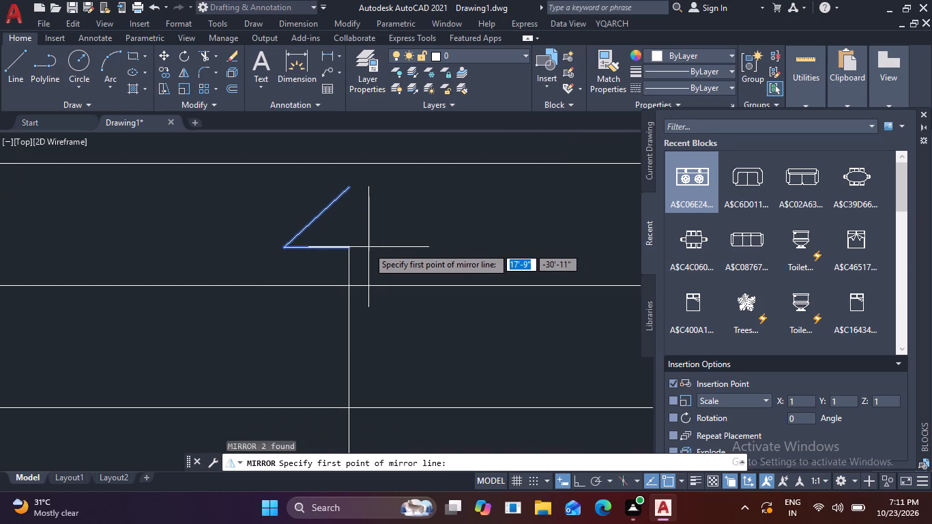
pyautogui.click(351, 247)
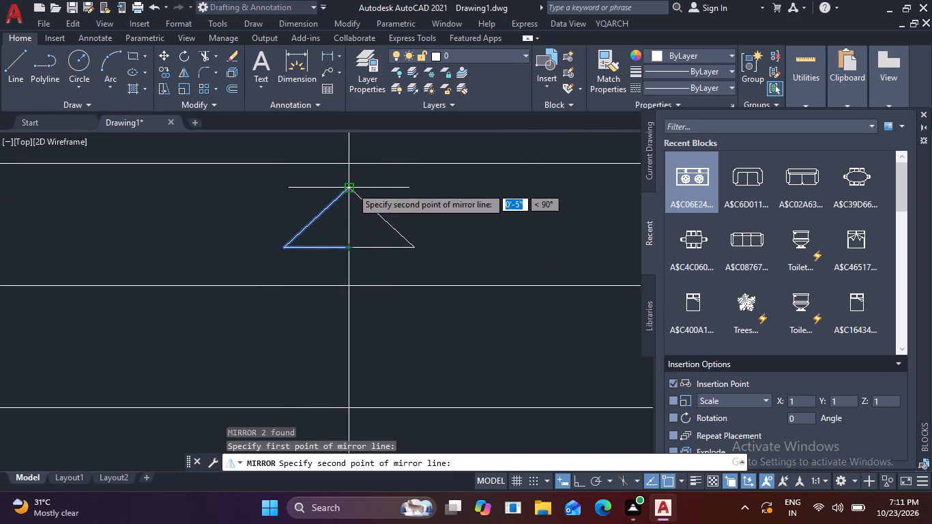
pyautogui.click(351, 186)
pyautogui.press('space')
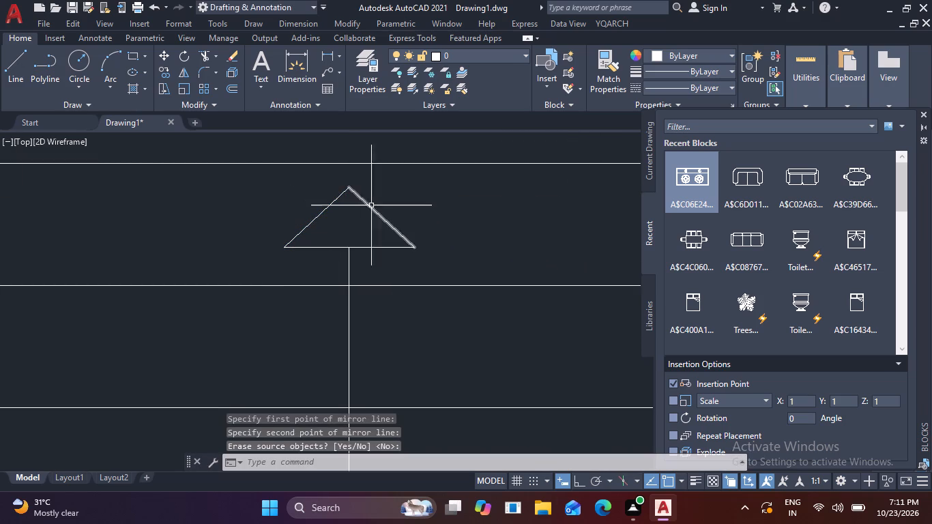
# Fill the triangular arrowhead on the entrance steps with a SOLID hatch.
pyautogui.write('H')
pyautogui.press('space')
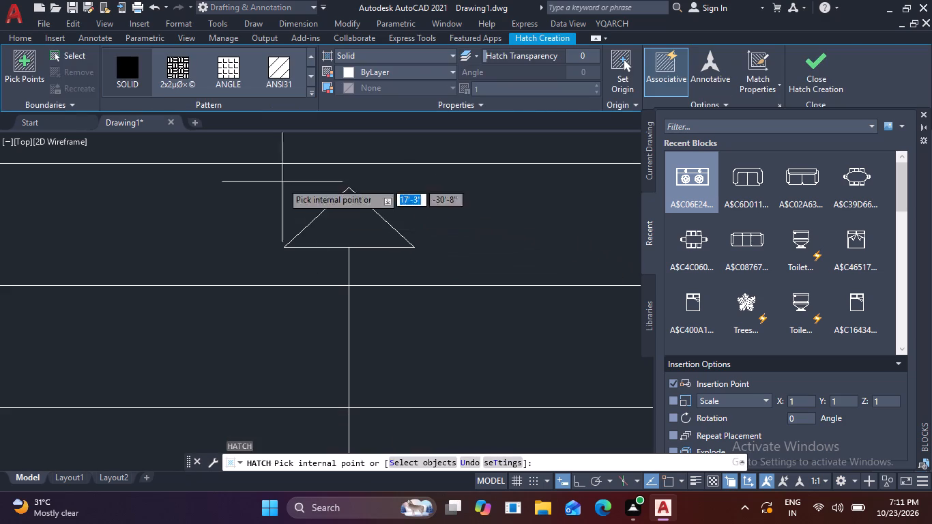
pyautogui.click(126, 68)
pyautogui.click(356, 219)
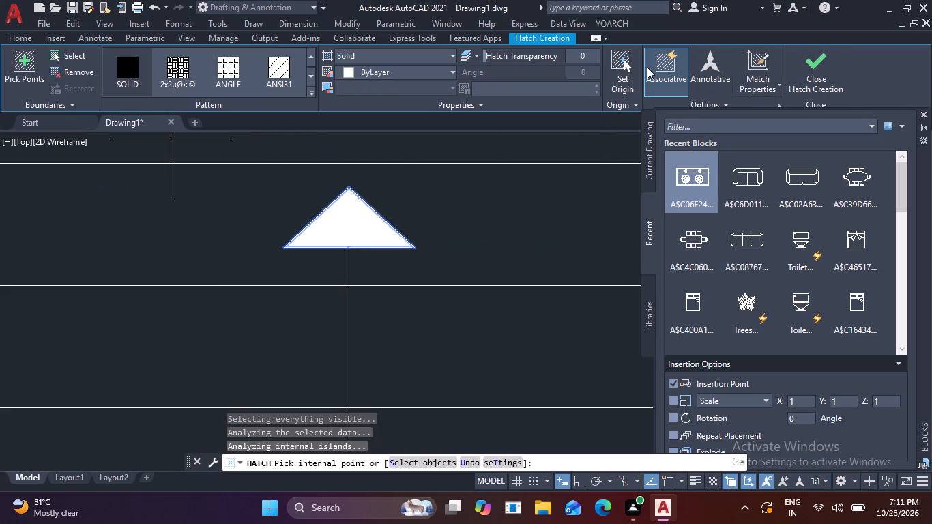
pyautogui.click(826, 72)
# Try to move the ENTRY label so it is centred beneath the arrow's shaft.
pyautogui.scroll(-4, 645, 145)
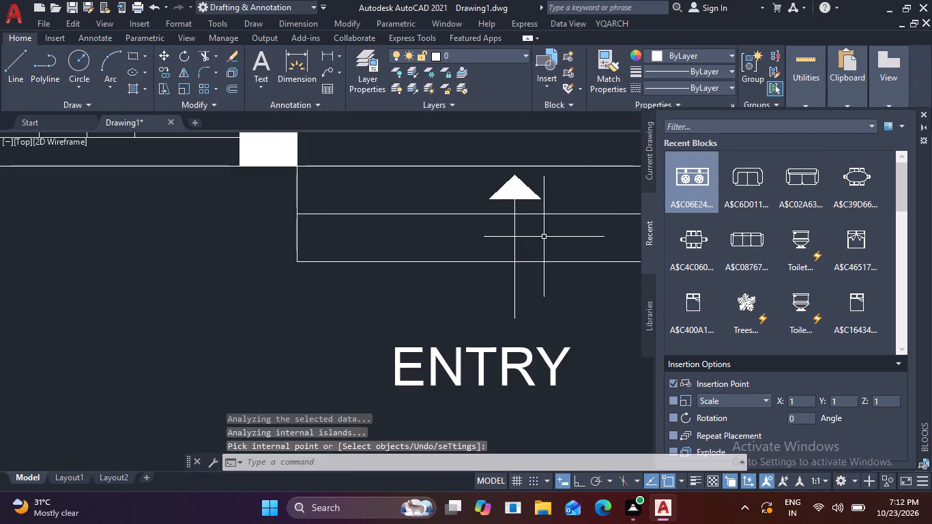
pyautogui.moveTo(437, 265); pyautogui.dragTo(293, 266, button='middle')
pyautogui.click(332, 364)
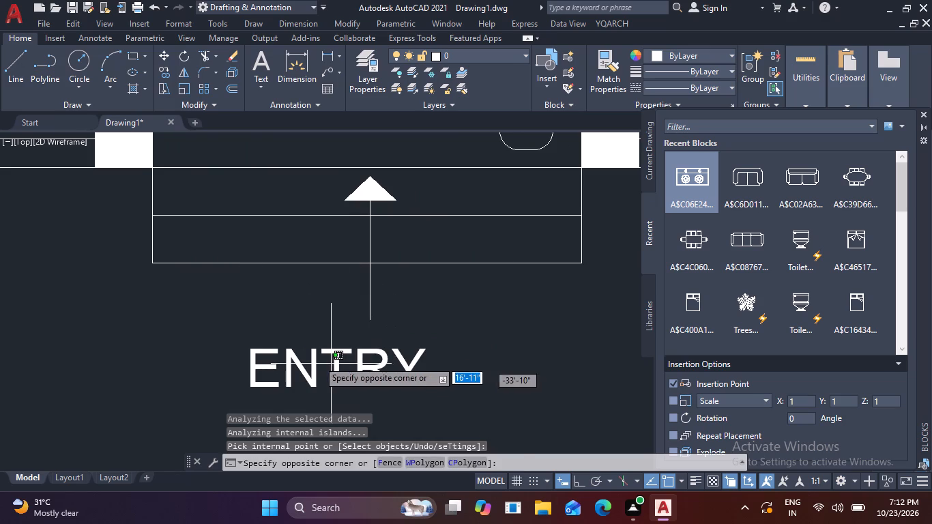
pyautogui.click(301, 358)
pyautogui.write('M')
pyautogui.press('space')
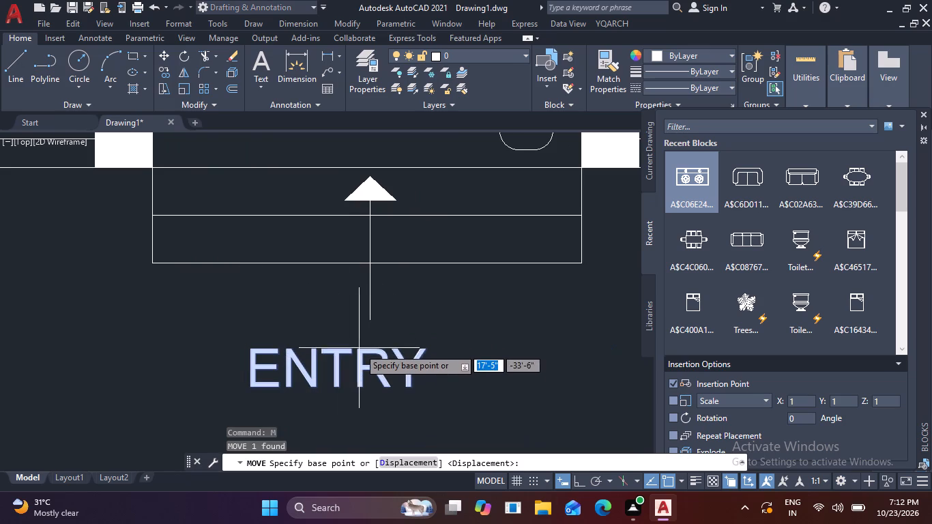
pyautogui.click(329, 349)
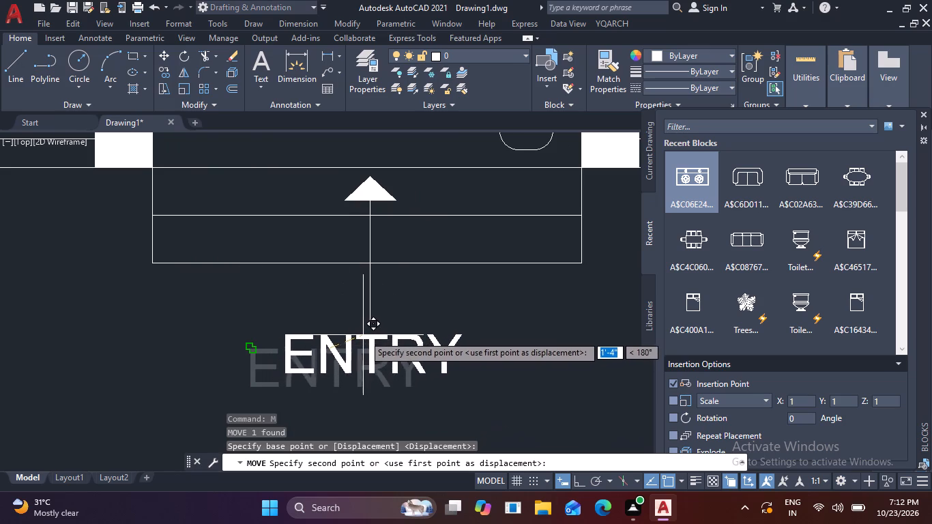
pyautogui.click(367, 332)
# Move the ENTRY label, using a base point at the top of its letter T, to just below the arrow's shaft.
pyautogui.click(319, 352)
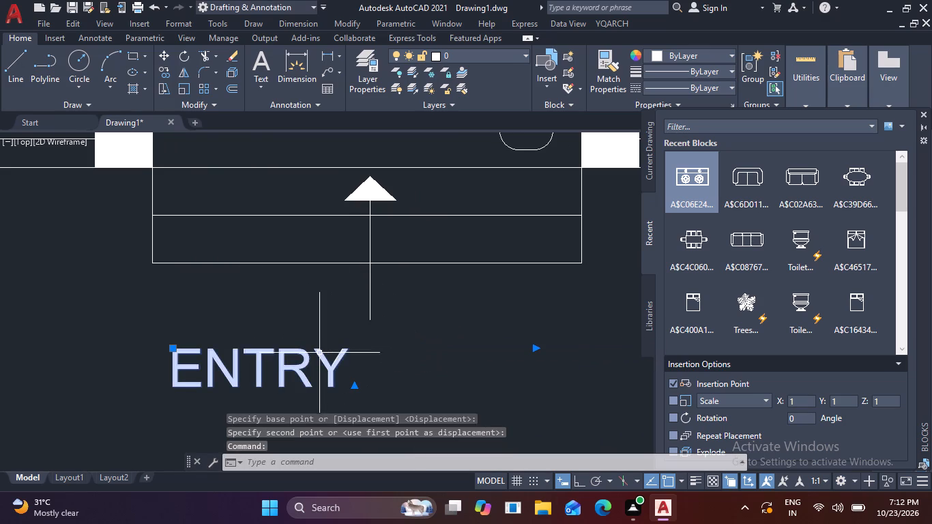
pyautogui.write('M')
pyautogui.press('space')
pyautogui.scroll(2, 272, 367)
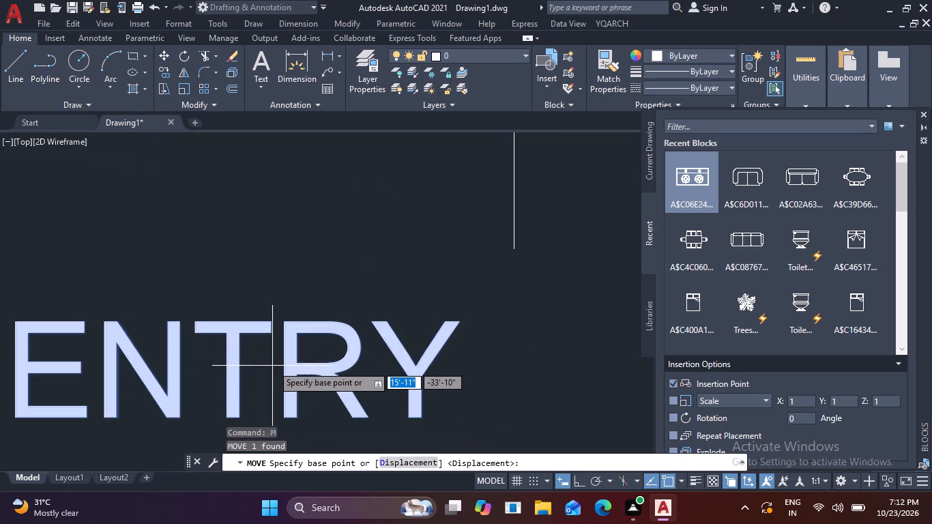
pyautogui.click(243, 328)
pyautogui.click(534, 283)
# Close the Blocks palette, leaving the whole floor plan in view.
pyautogui.scroll(-2, 534, 283)
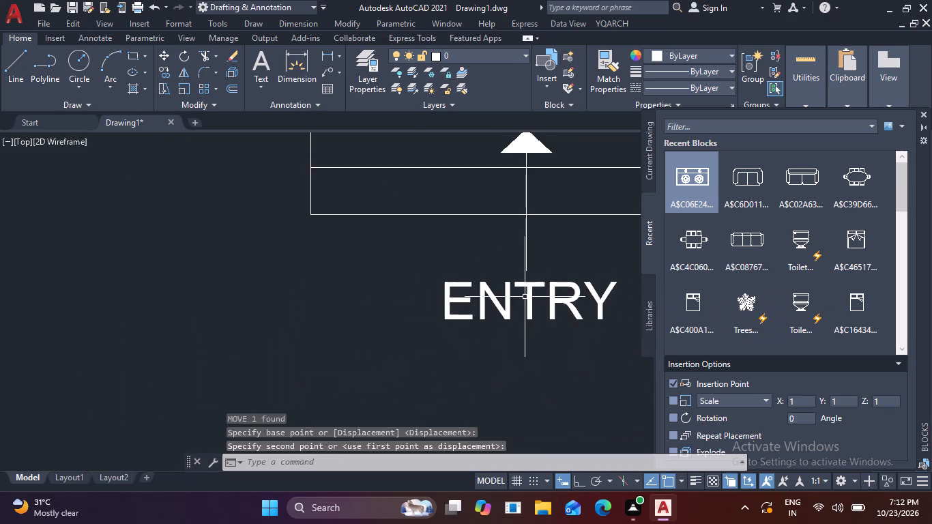
pyautogui.scroll(-3, 524, 303)
pyautogui.moveTo(432, 375); pyautogui.dragTo(147, 383, button='middle')
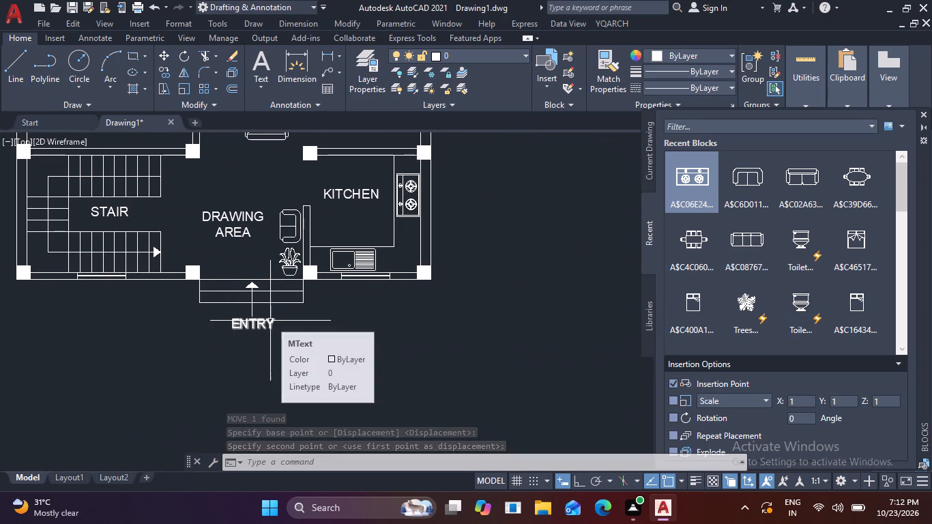
pyautogui.scroll(-2, 270, 321)
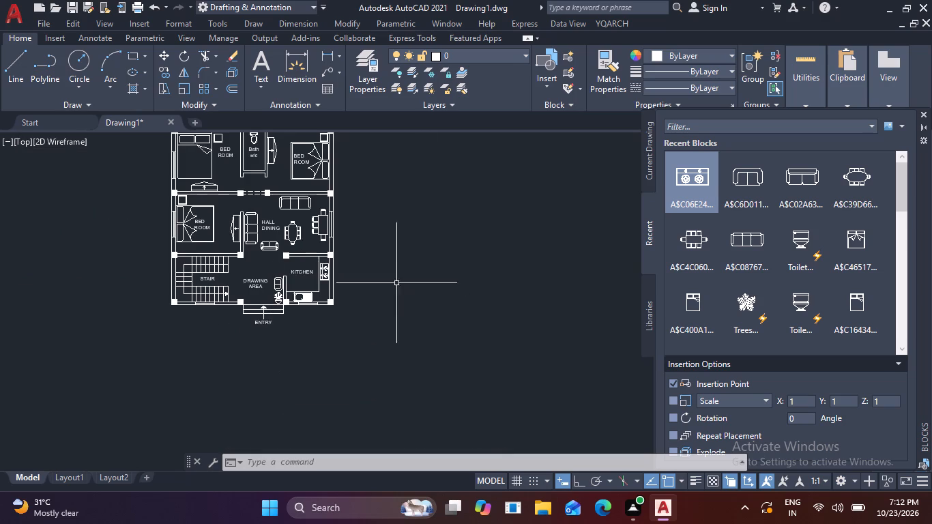
pyautogui.moveTo(396, 272); pyautogui.dragTo(398, 337, button='middle')
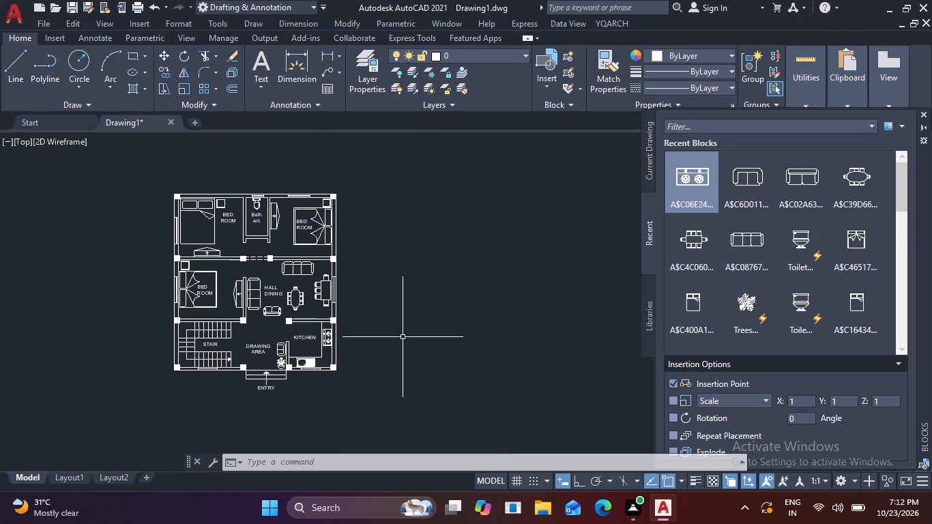
pyautogui.click(924, 115)
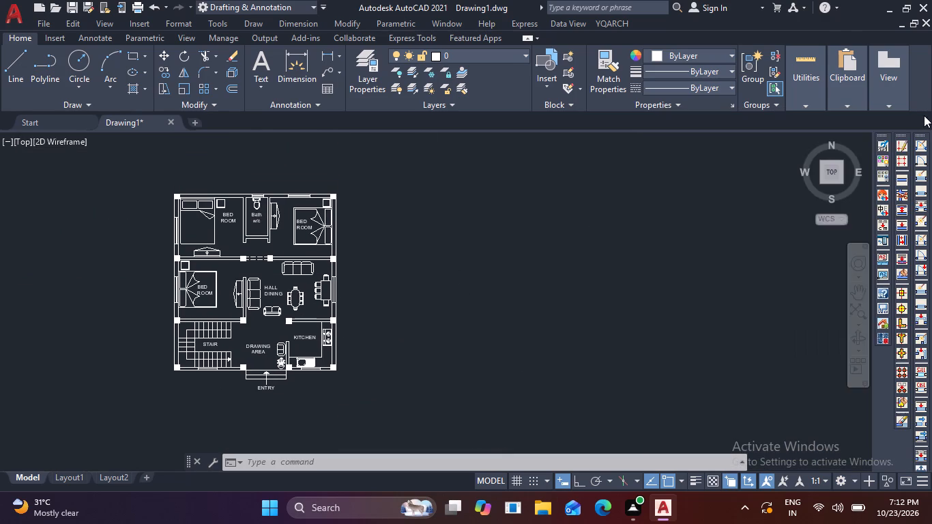
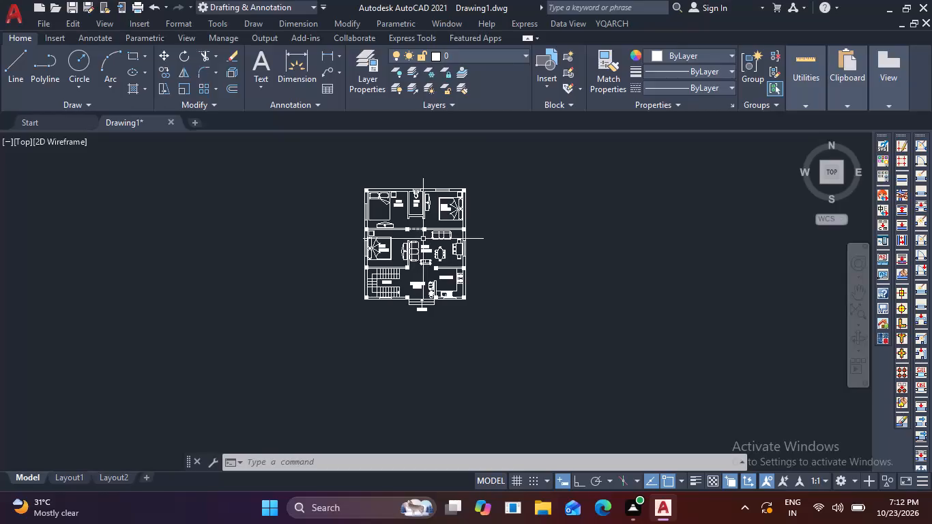
# Set the Standard dimension style's primary units to Engineering format with 0'-0" precision.
pyautogui.write('D')
pyautogui.press('space')
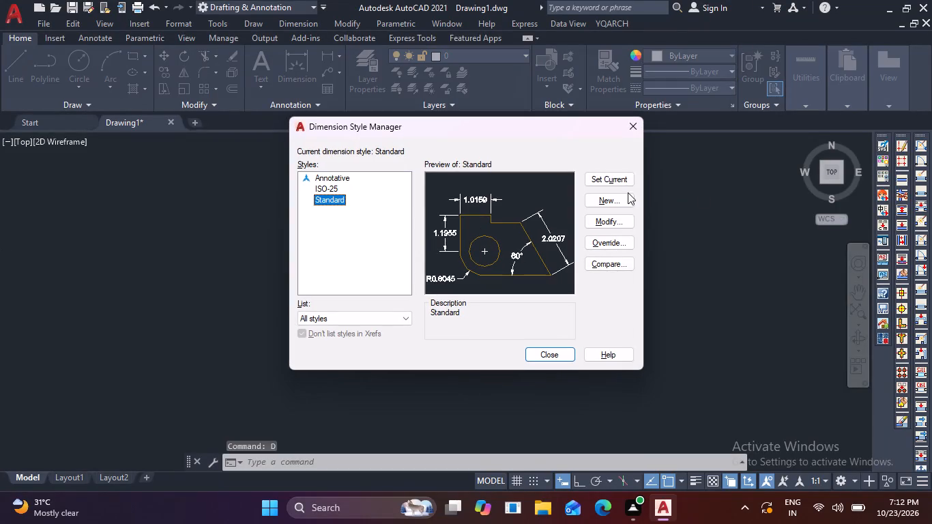
pyautogui.click(626, 220)
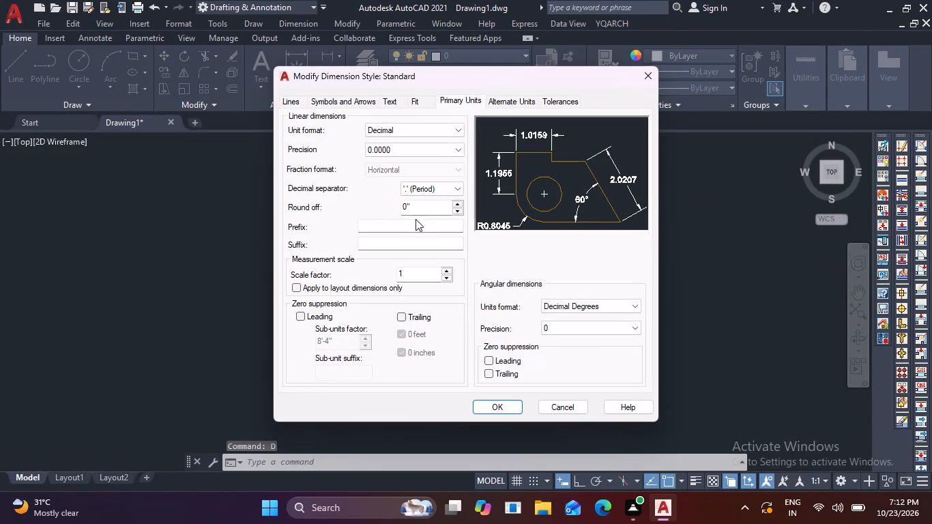
pyautogui.click(448, 130)
pyautogui.click(428, 163)
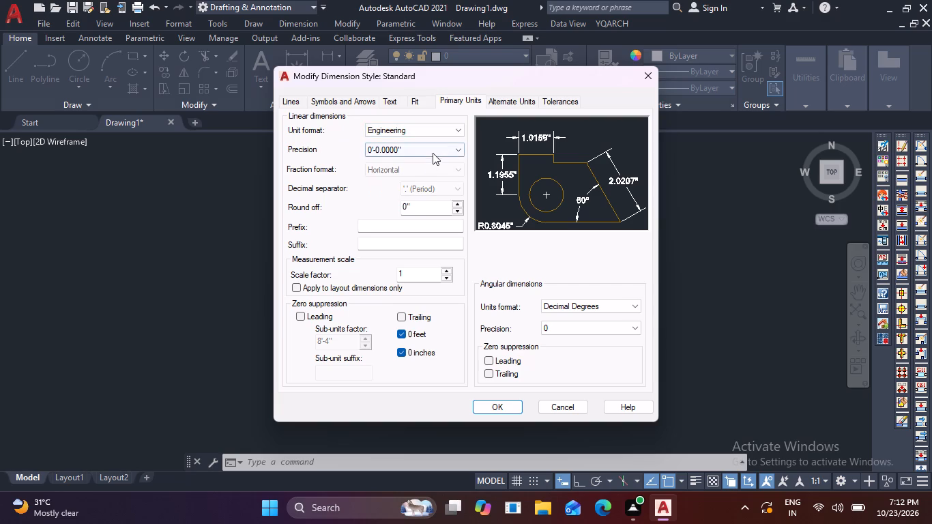
pyautogui.click(433, 153)
pyautogui.click(429, 162)
pyautogui.click(391, 108)
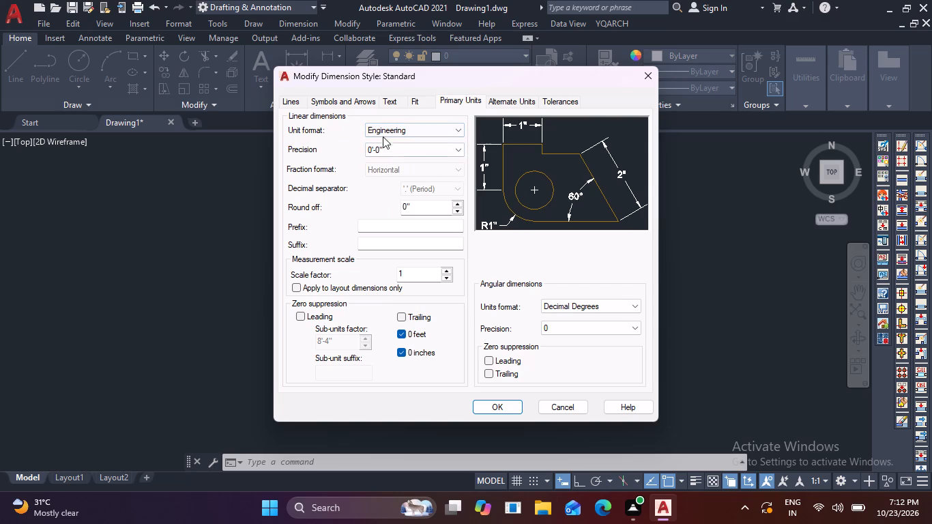
# Set the Standard dimension style's text height to 8".
pyautogui.click(391, 103)
pyautogui.click(448, 201)
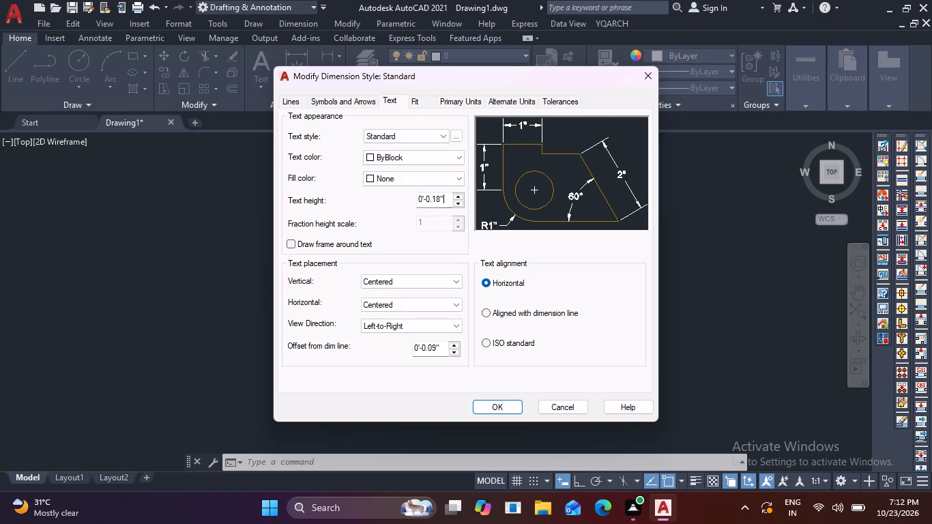
pyautogui.press('BackSpace')
pyautogui.press('BackSpace')
pyautogui.press('BackSpace')
pyautogui.press('BackSpace')
pyautogui.press('BackSpace')
pyautogui.press('BackSpace')
pyautogui.press('BackSpace')
pyautogui.press('BackSpace')
pyautogui.press('BackSpace')
pyautogui.press('BackSpace')
pyautogui.press('BackSpace')
pyautogui.press('BackSpace')
pyautogui.press('BackSpace')
pyautogui.press('BackSpace')
pyautogui.press('BackSpace')
pyautogui.press('BackSpace')
pyautogui.press('BackSpace')
pyautogui.press('BackSpace')
pyautogui.press('BackSpace')
pyautogui.press('8')
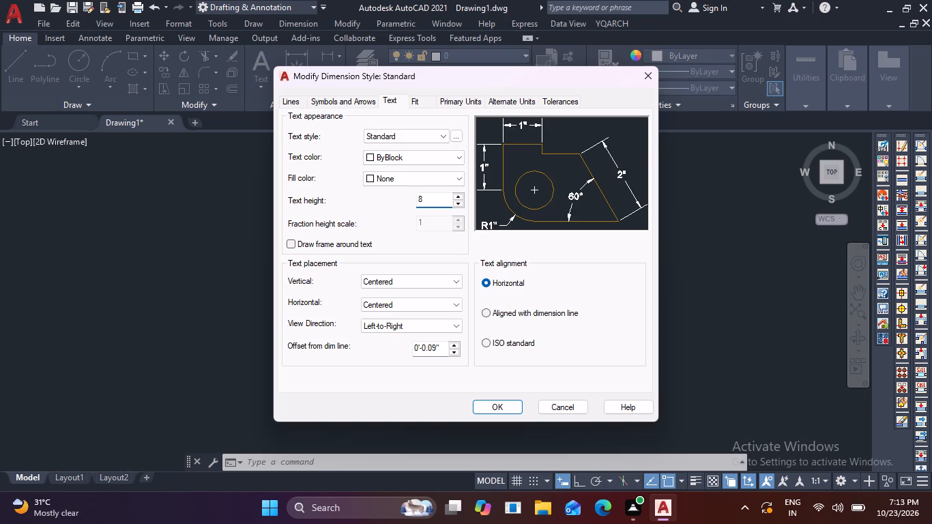
pyautogui.press('Return')
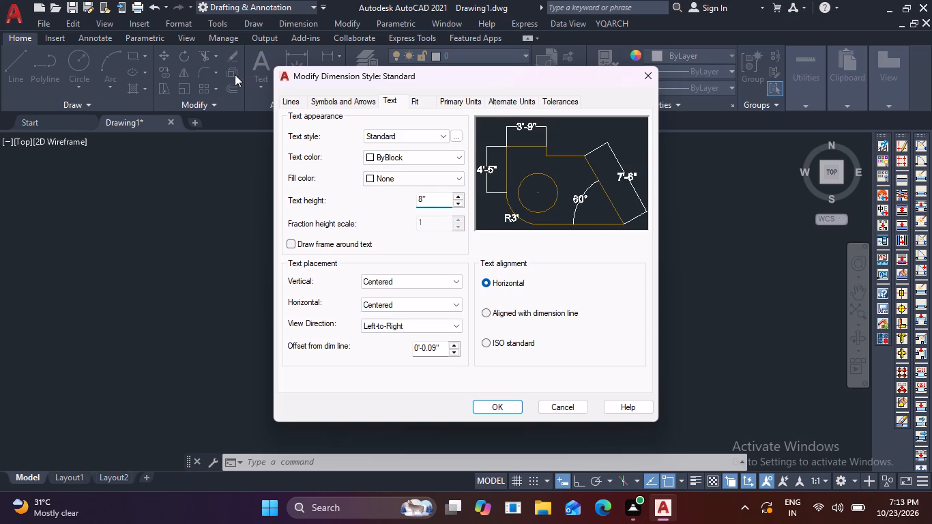
# Set the Standard dimension style's arrow size to 5".
pyautogui.click(300, 102)
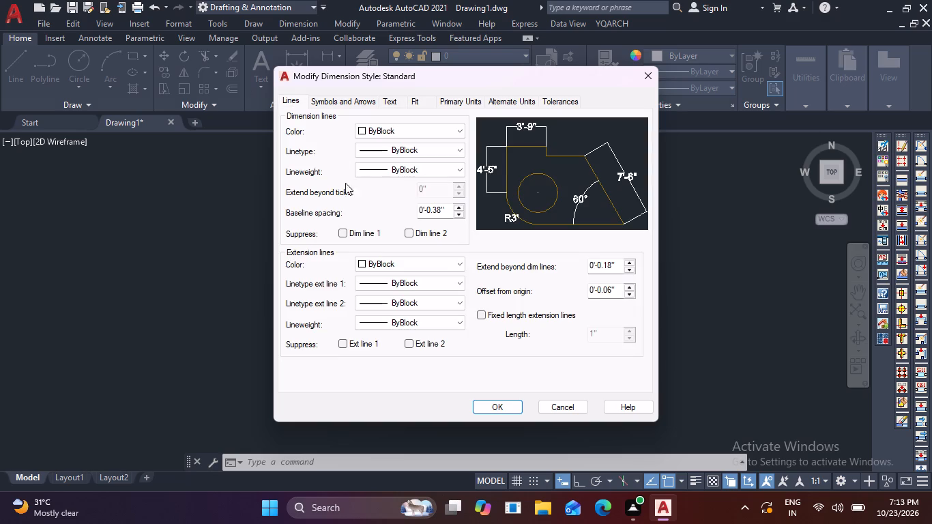
pyautogui.click(350, 98)
pyautogui.click(320, 238)
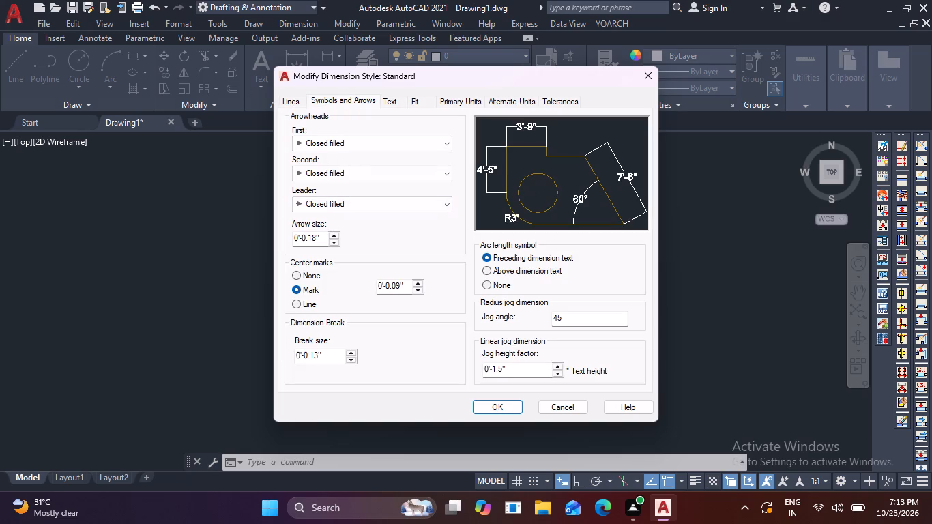
pyautogui.press('BackSpace')
pyautogui.press('BackSpace')
pyautogui.press('BackSpace')
pyautogui.press('BackSpace')
pyautogui.press('BackSpace')
pyautogui.press('BackSpace')
pyautogui.press('BackSpace')
pyautogui.press('BackSpace')
pyautogui.press('BackSpace')
pyautogui.press('BackSpace')
pyautogui.press('BackSpace')
pyautogui.press('BackSpace')
pyautogui.press('BackSpace')
pyautogui.press('BackSpace')
pyautogui.press('BackSpace')
pyautogui.press('BackSpace')
pyautogui.press('BackSpace')
pyautogui.press('BackSpace')
pyautogui.press('BackSpace')
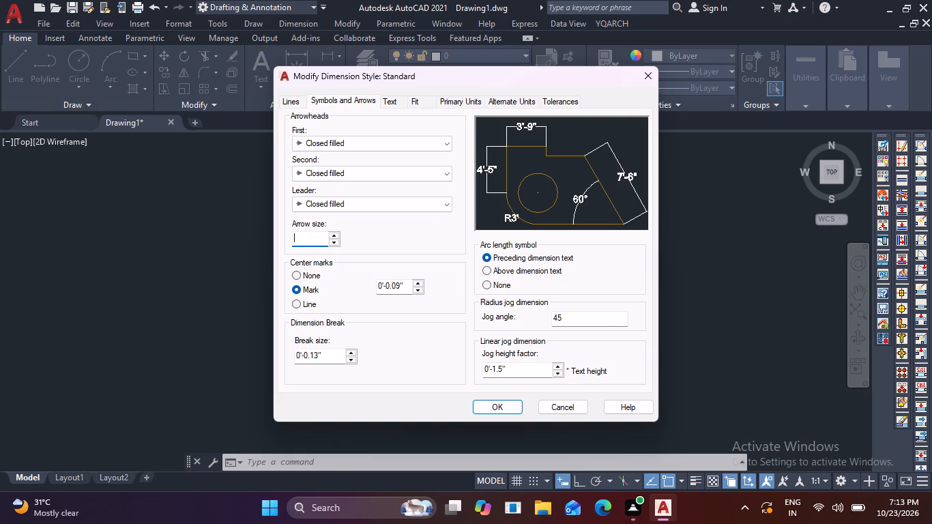
pyautogui.press('5')
pyautogui.press('Return')
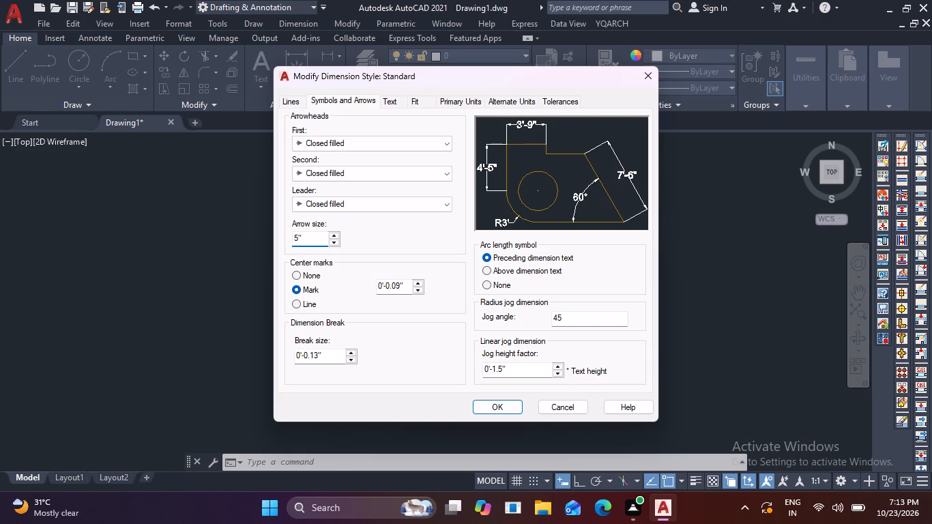
# Set the dimension text alignment to Aligned with dimension line.
pyautogui.click(393, 98)
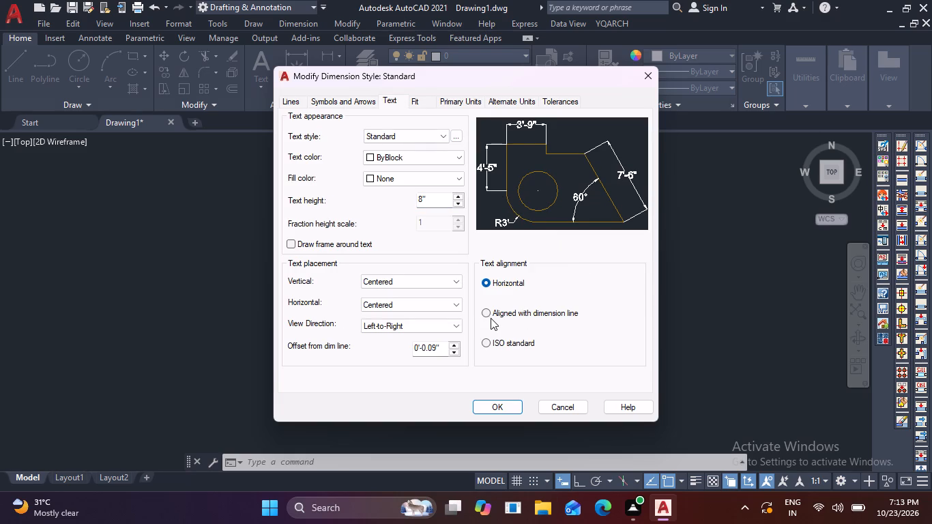
pyautogui.click(489, 318)
# Enable fixed length extension lines, save the style changes, and make Standard the current dimension style.
pyautogui.click(294, 103)
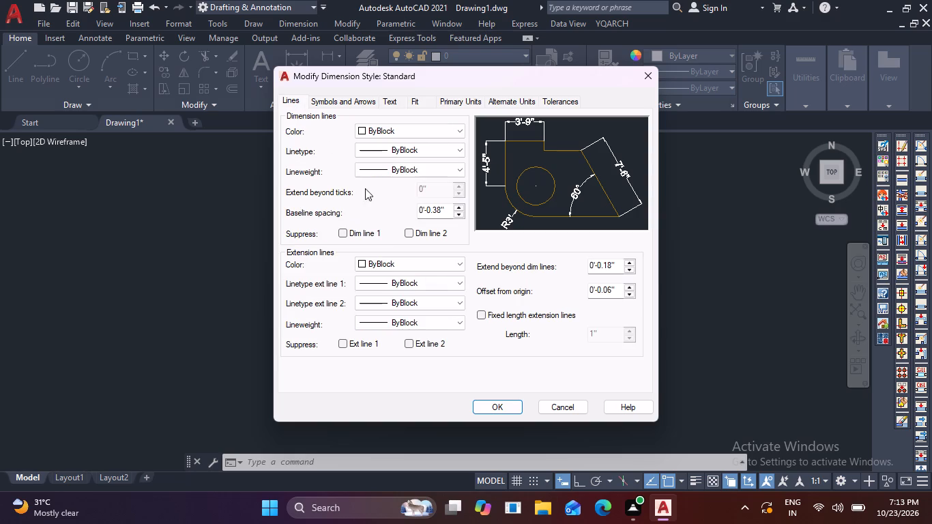
pyautogui.click(479, 316)
pyautogui.click(502, 414)
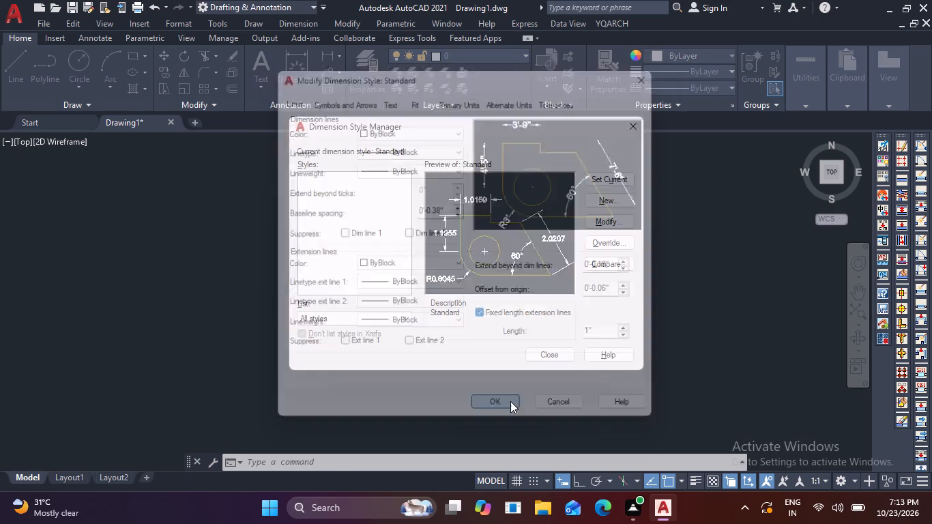
pyautogui.click(617, 178)
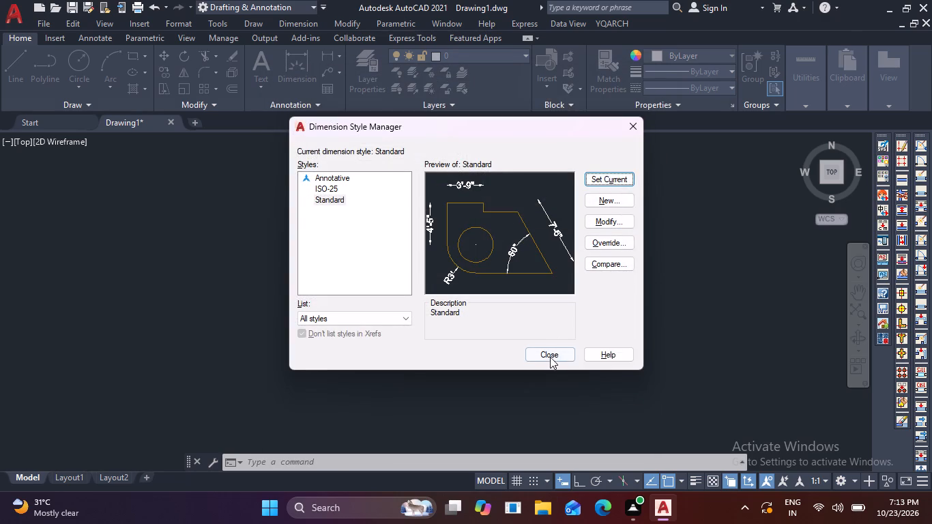
pyautogui.click(549, 355)
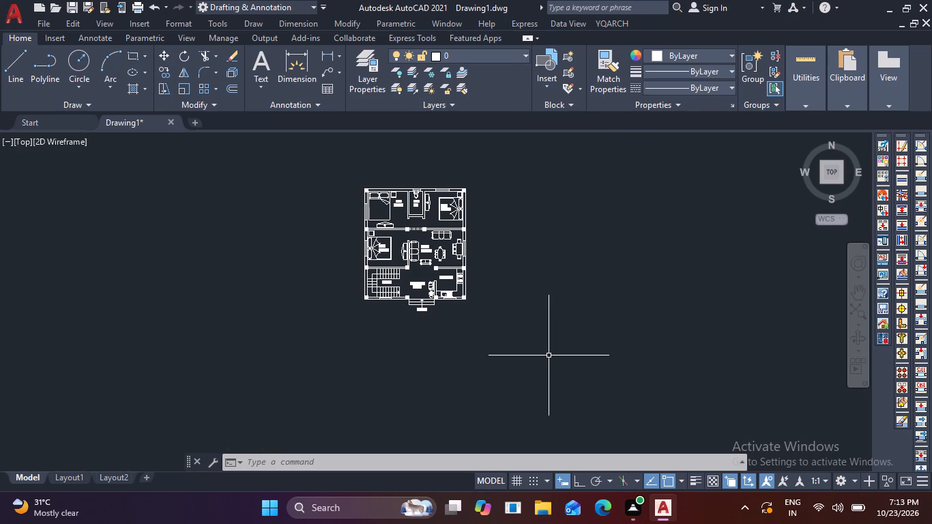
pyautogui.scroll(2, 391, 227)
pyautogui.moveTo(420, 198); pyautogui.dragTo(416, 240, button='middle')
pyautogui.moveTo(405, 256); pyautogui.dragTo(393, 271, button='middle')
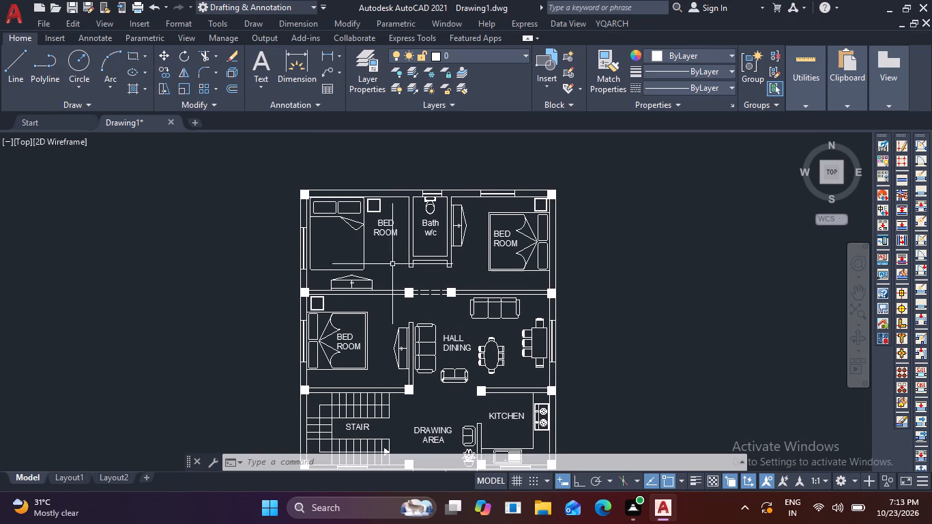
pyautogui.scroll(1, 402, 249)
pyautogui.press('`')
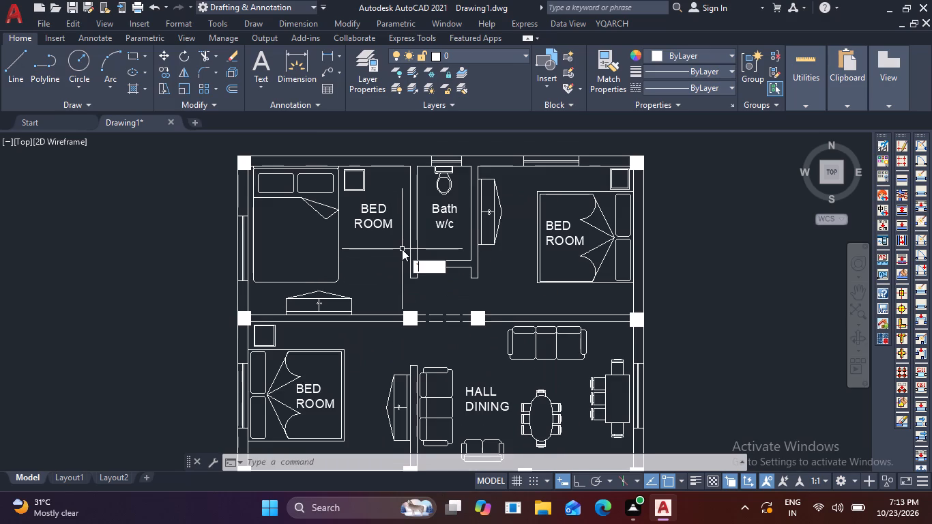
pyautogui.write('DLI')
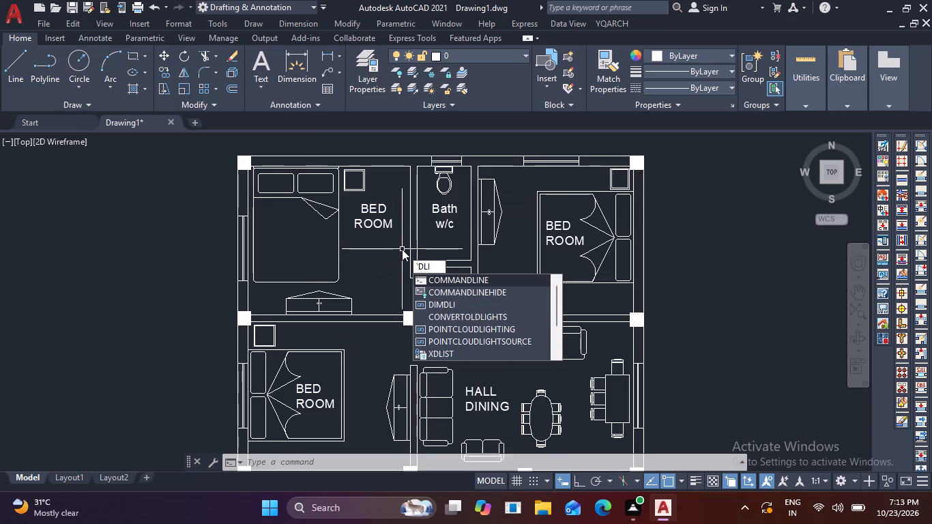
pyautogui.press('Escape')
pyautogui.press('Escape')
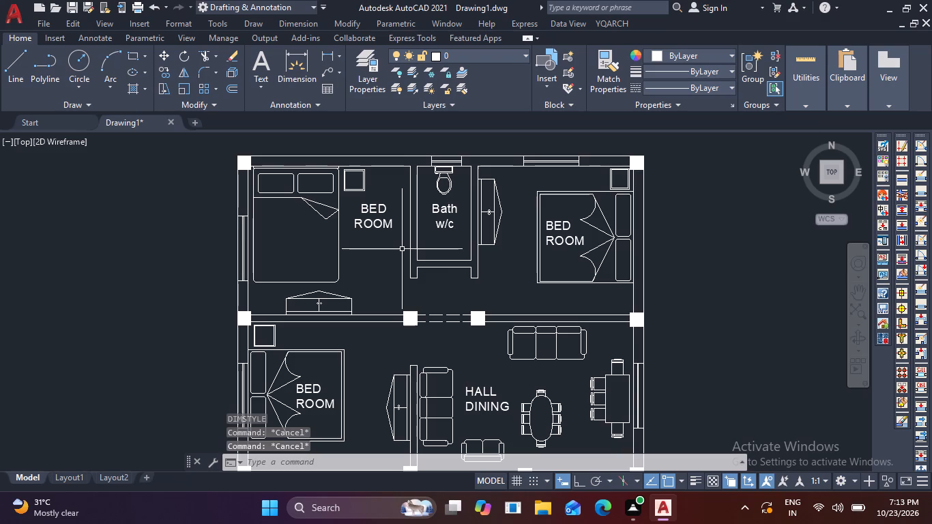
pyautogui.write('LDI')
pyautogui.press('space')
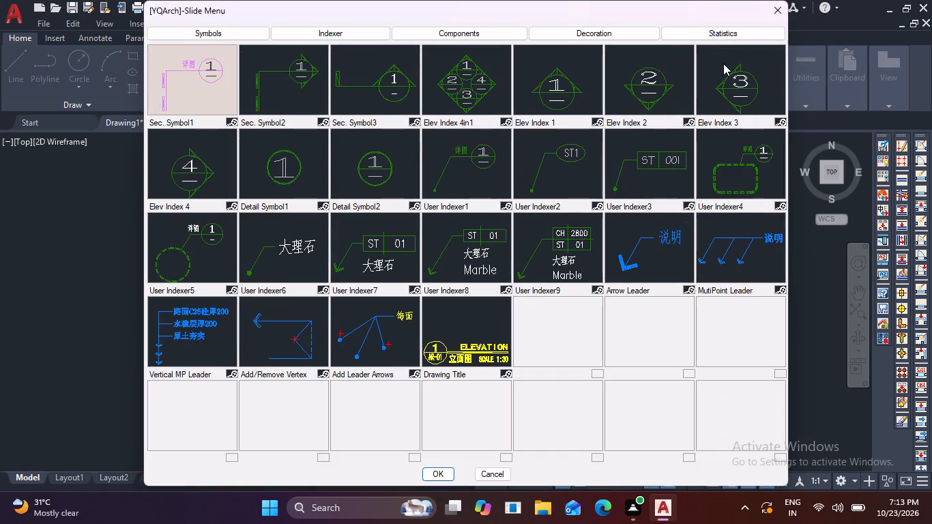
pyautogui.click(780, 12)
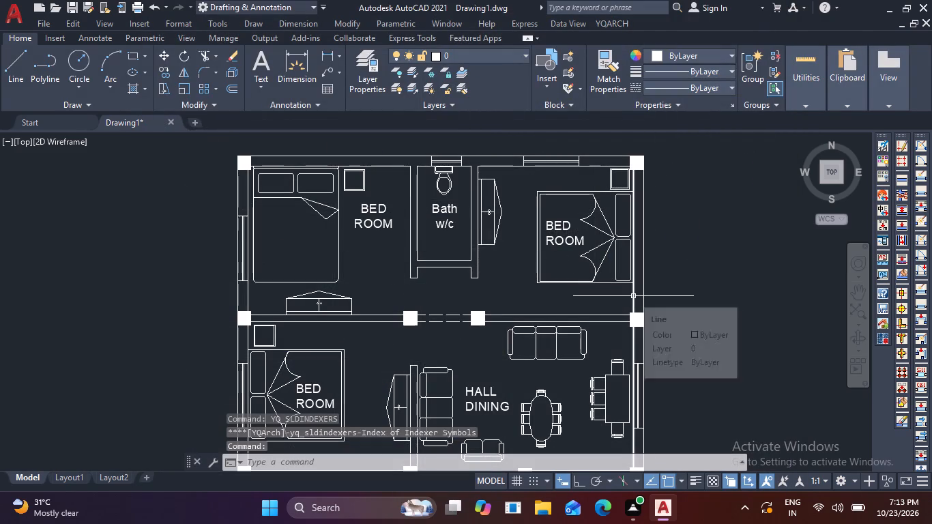
# Add a horizontal linear dimension between the inner walls of the upper-left bedroom, placed across the bed's pillows.
pyautogui.write('DLI')
pyautogui.press('space')
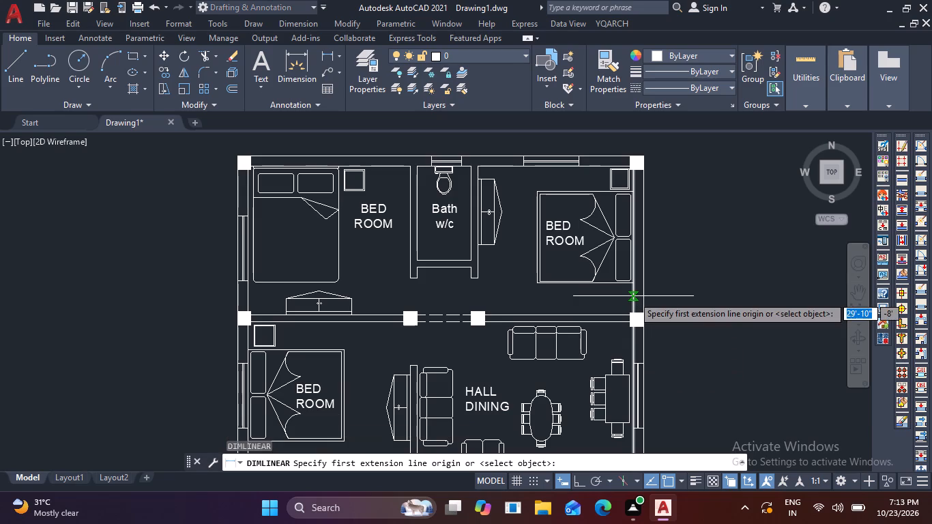
pyautogui.scroll(1, 263, 231)
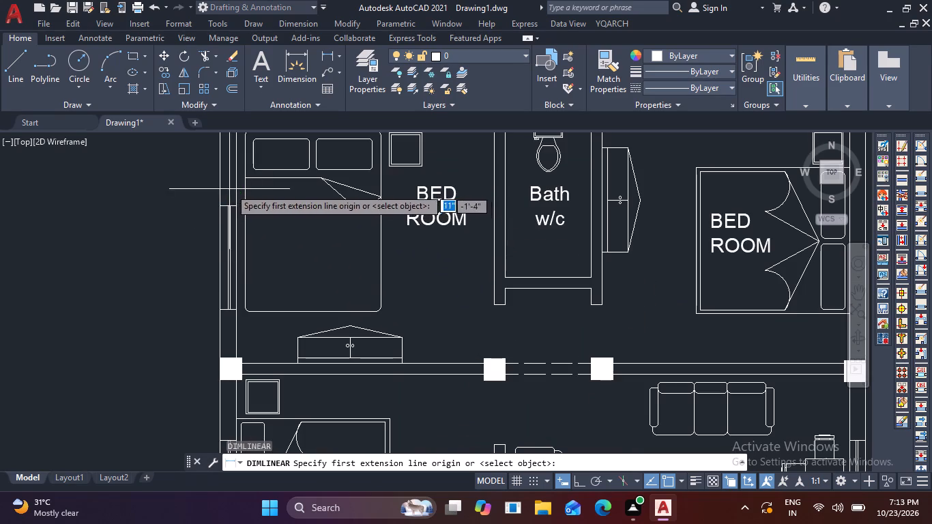
pyautogui.click(235, 185)
pyautogui.click(495, 182)
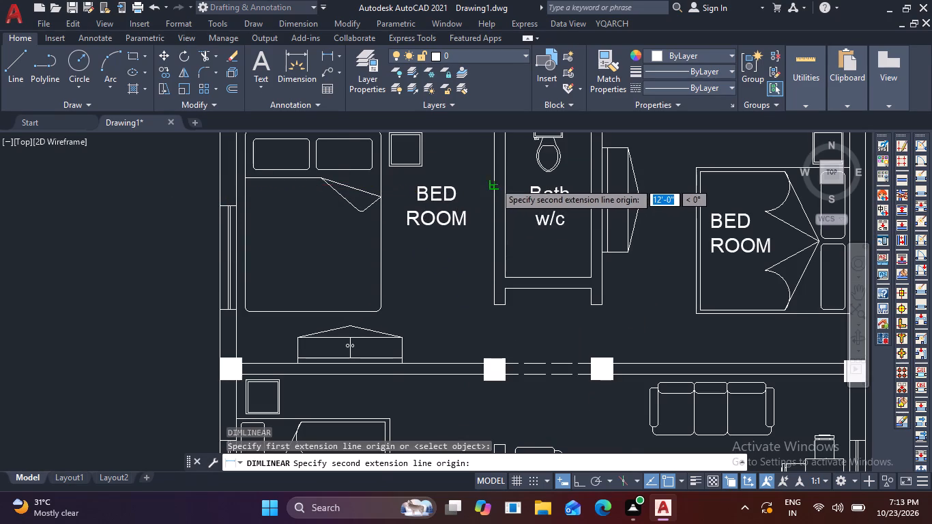
pyautogui.click(480, 156)
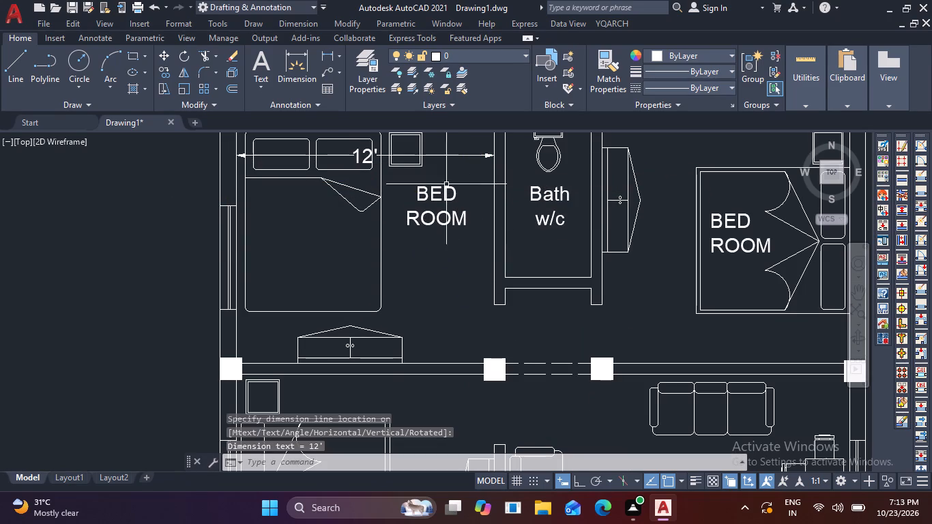
# Add a vertical linear dimension between the lower and upper inner walls of the upper-left bedroom, near its left wall.
pyautogui.press('space')
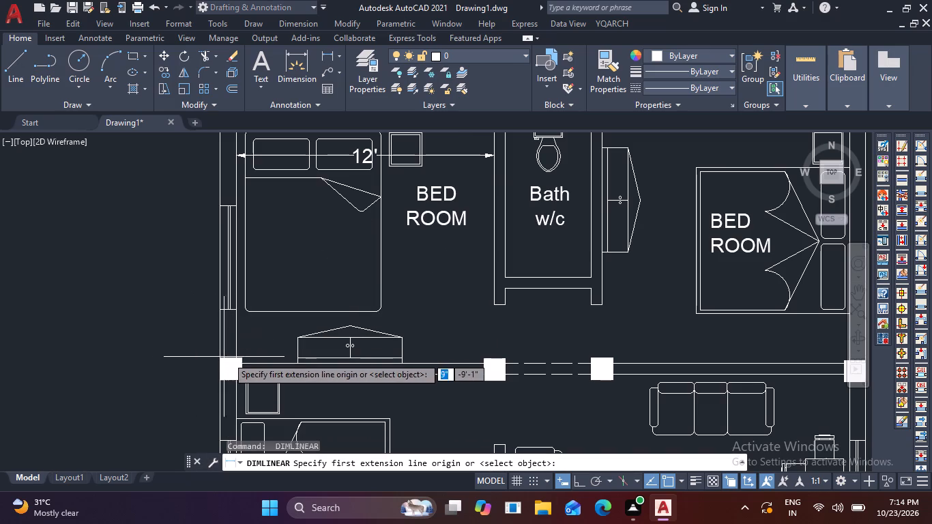
pyautogui.click(266, 362)
pyautogui.moveTo(280, 299); pyautogui.dragTo(295, 337, button='middle')
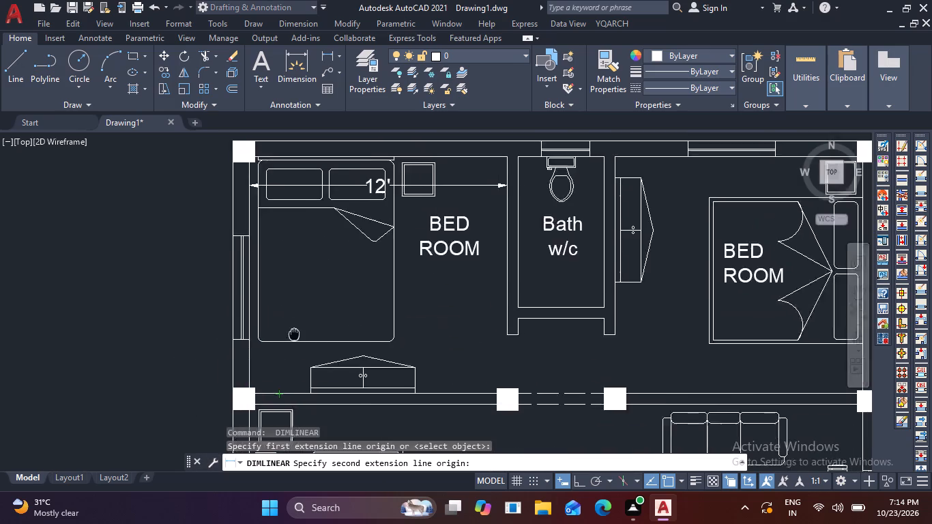
pyautogui.moveTo(295, 337); pyautogui.dragTo(305, 409, button='middle')
pyautogui.scroll(1, 278, 235)
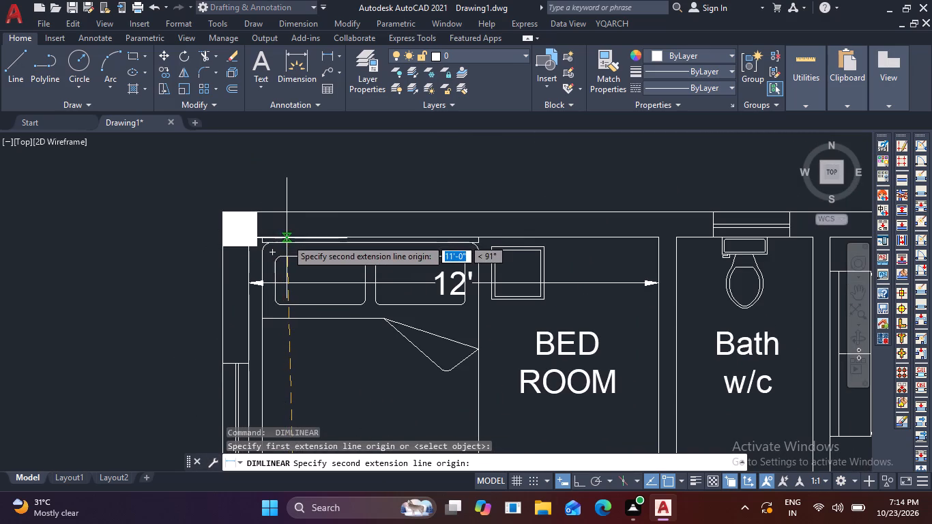
pyautogui.click(287, 239)
pyautogui.click(308, 252)
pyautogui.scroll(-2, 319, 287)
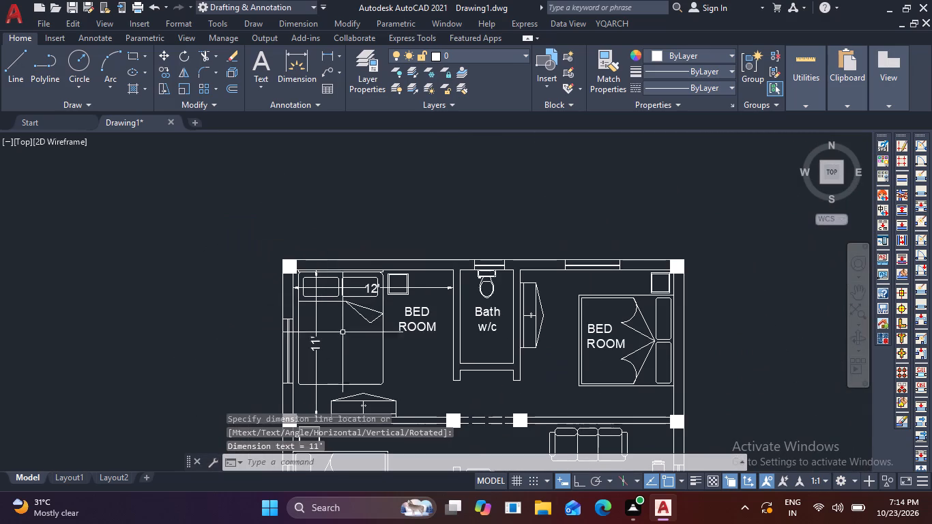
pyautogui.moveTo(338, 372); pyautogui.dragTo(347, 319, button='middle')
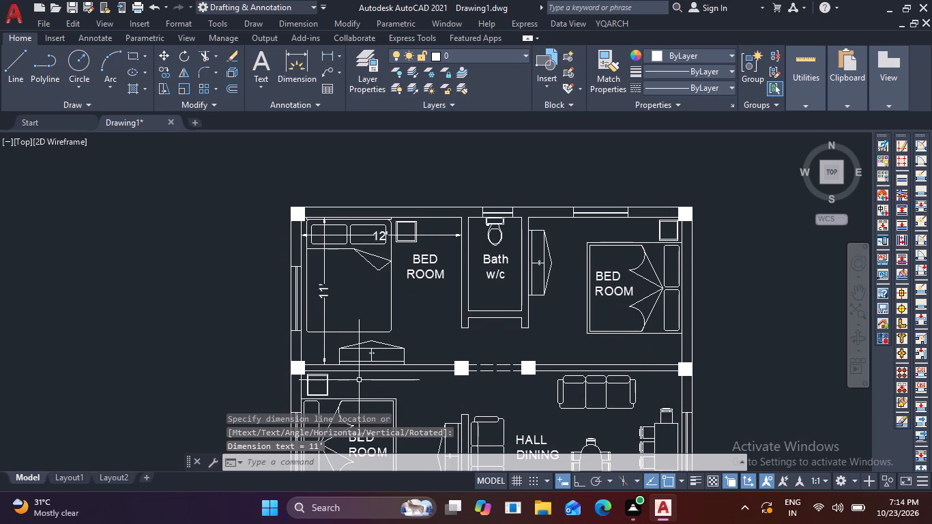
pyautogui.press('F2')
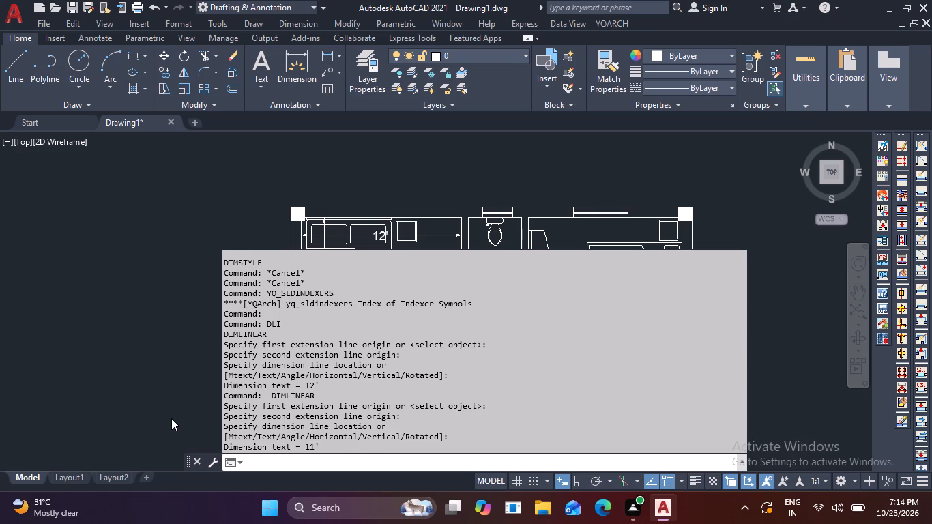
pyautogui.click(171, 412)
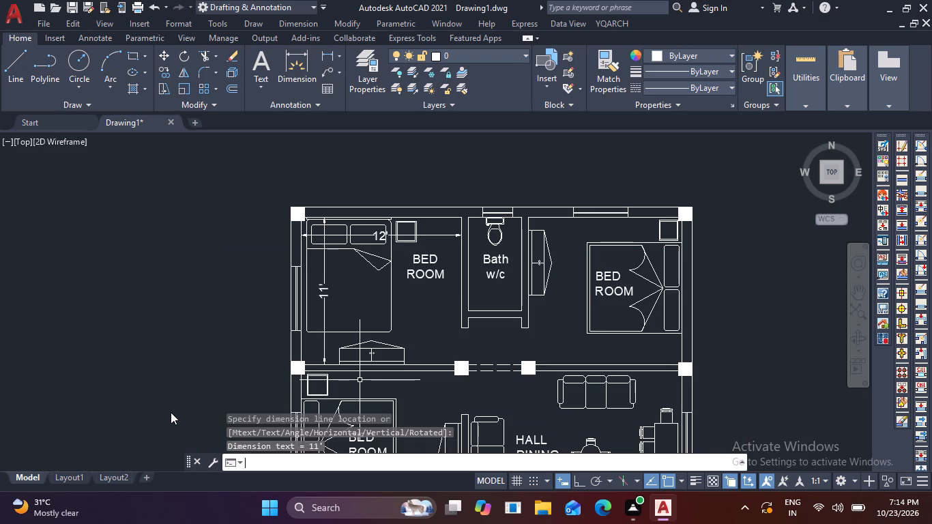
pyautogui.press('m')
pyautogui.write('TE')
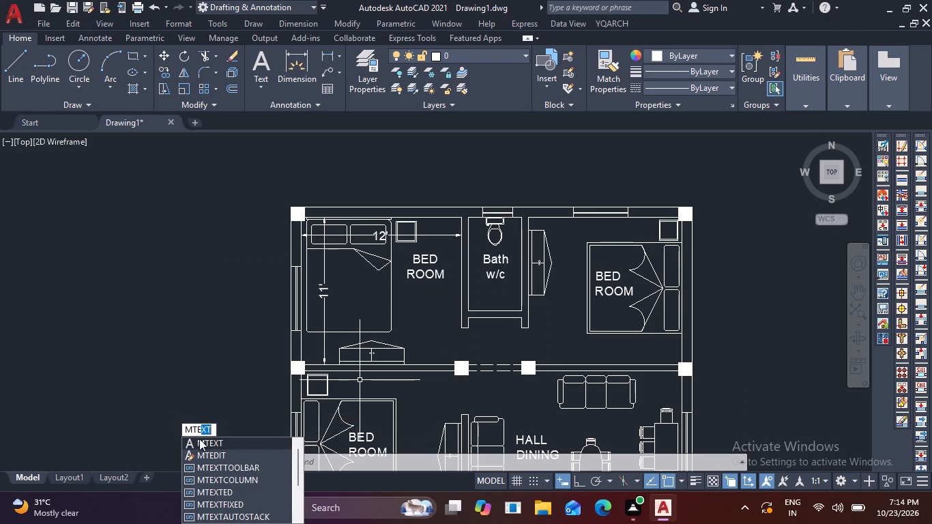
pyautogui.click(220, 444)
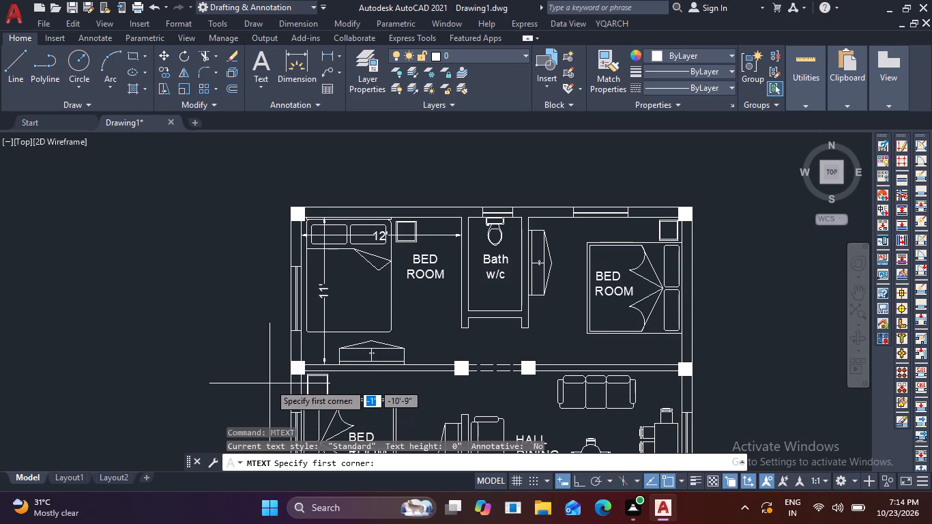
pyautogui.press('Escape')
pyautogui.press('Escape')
# Add a horizontal linear dimension between the bath's inner side walls, placed just above the Bath w/c label.
pyautogui.write('DLI')
pyautogui.press('space')
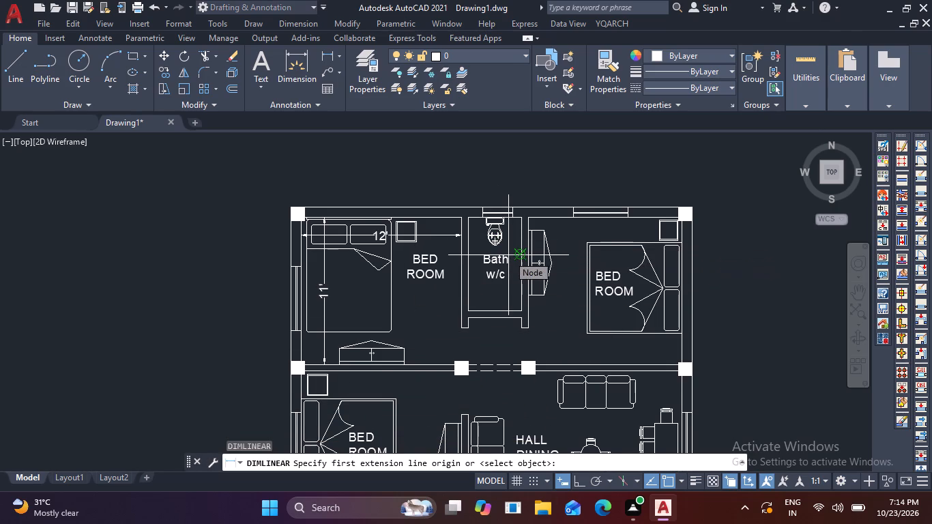
pyautogui.scroll(2, 508, 255)
pyautogui.moveTo(493, 254); pyautogui.dragTo(366, 257, button='middle')
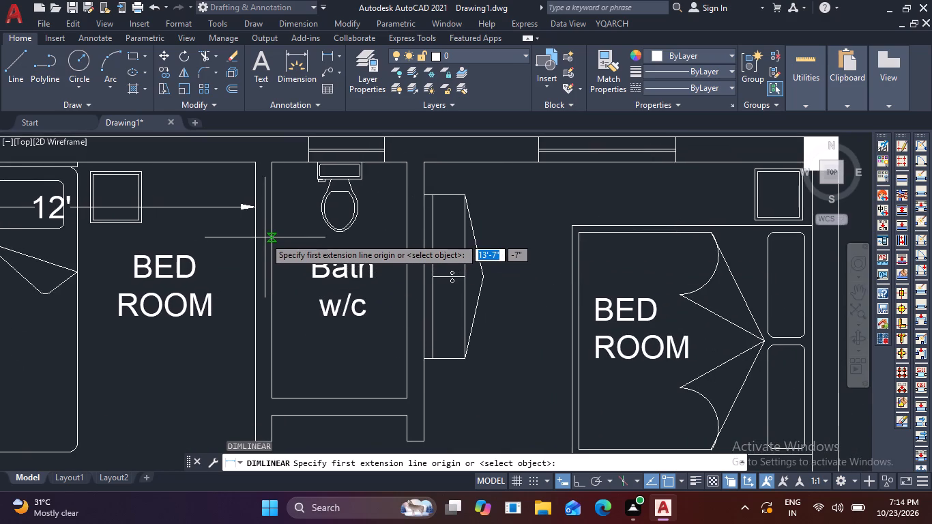
pyautogui.click(267, 242)
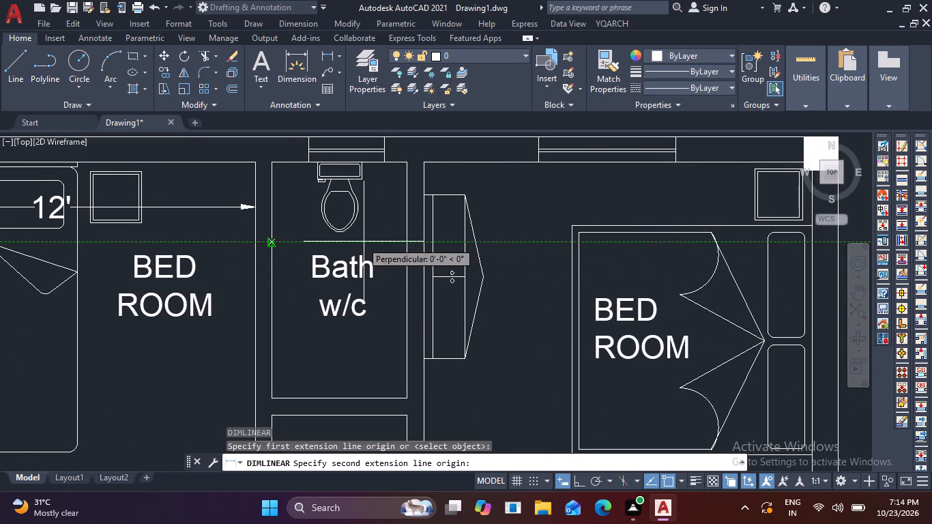
pyautogui.click(405, 246)
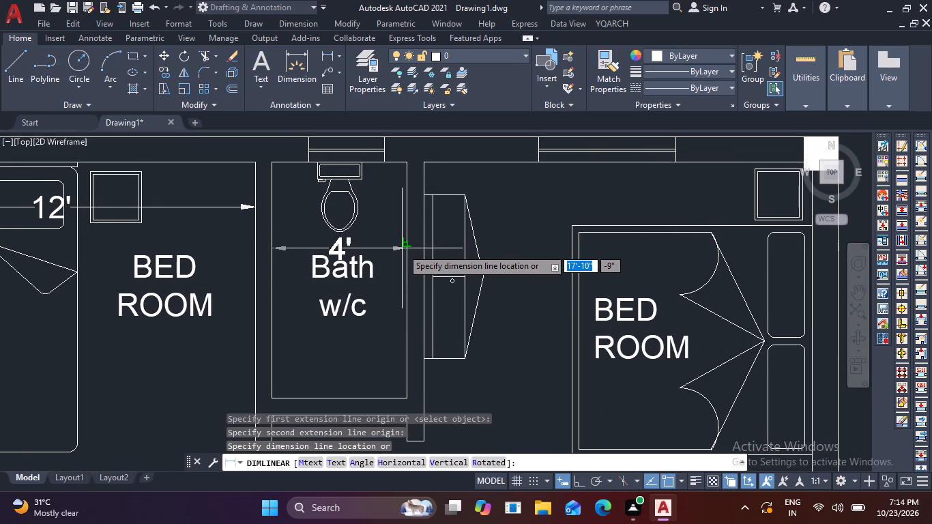
pyautogui.click(401, 246)
# Add a vertical linear dimension between the bath's lower and upper inner walls, placed near its right wall.
pyautogui.press('space')
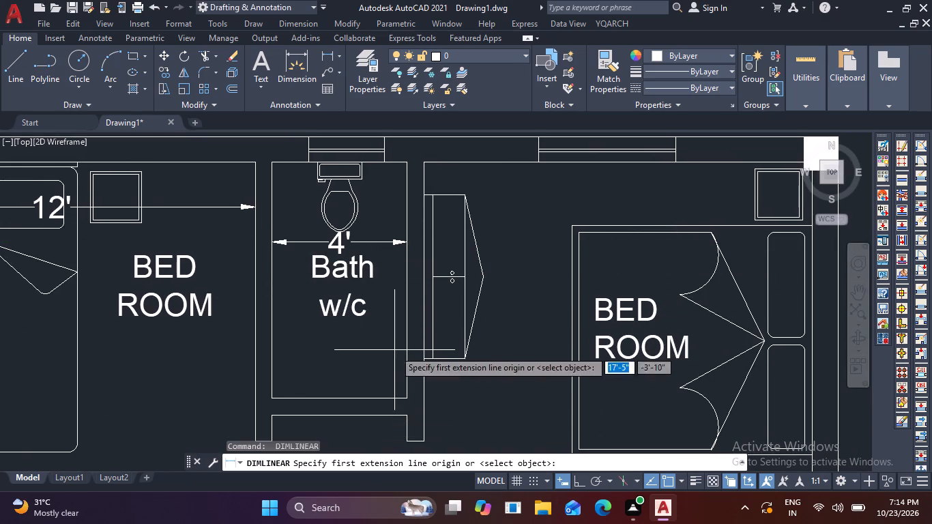
pyautogui.click(392, 396)
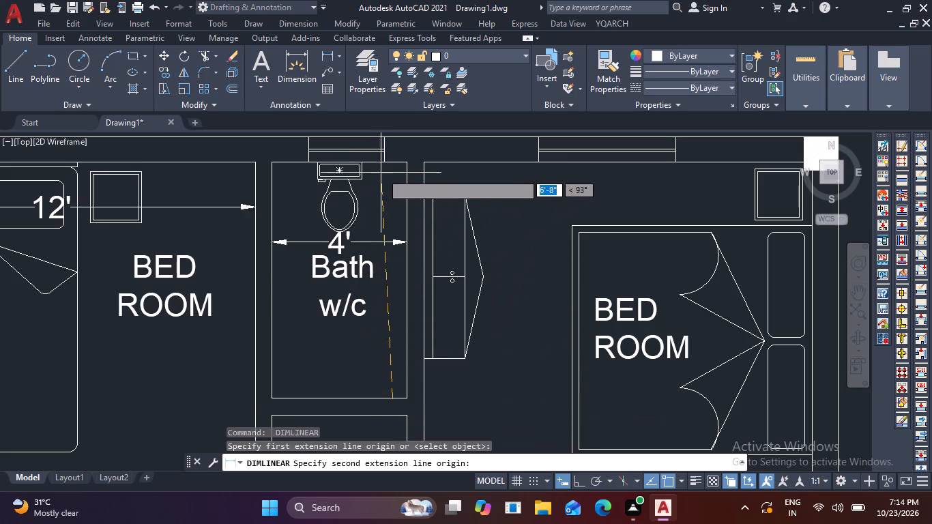
pyautogui.click(387, 167)
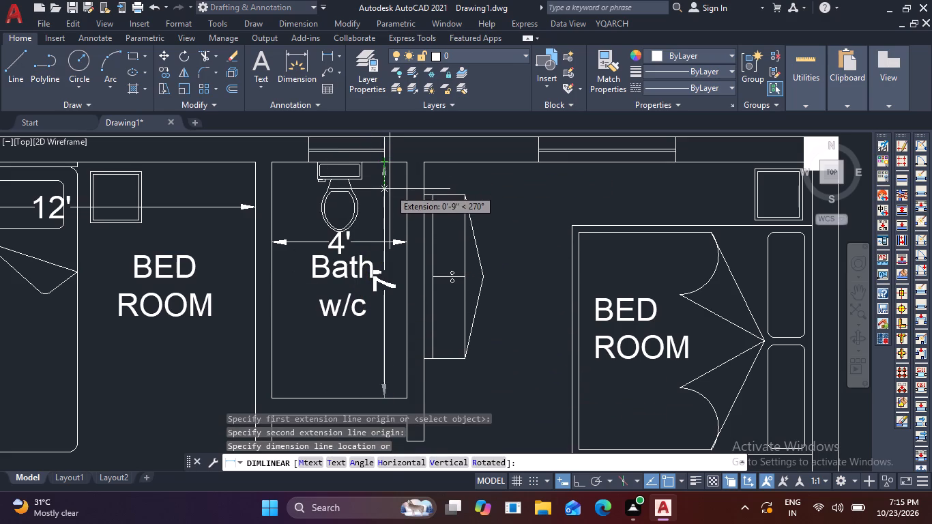
pyautogui.click(394, 199)
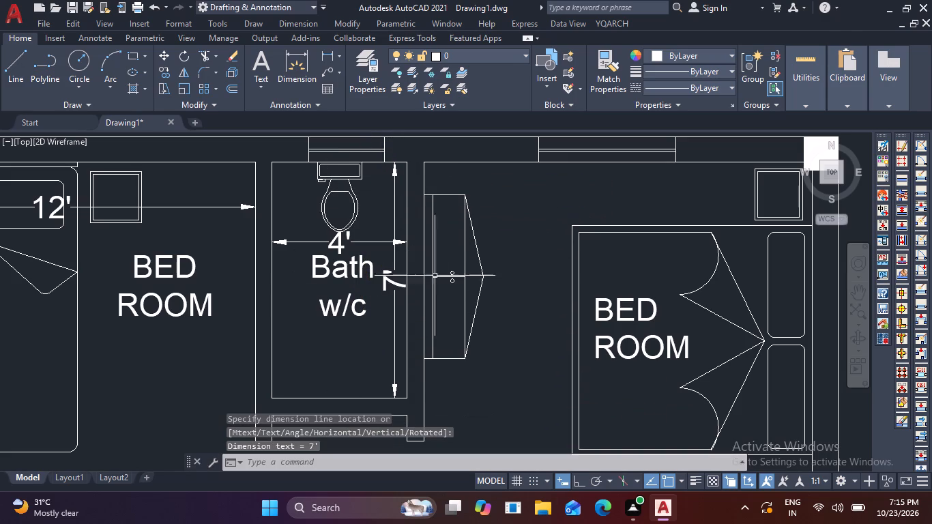
# Add a horizontal linear dimension between the inner side walls of the upper-right bedroom, placed just above its BED ROOM label.
pyautogui.press('space')
pyautogui.moveTo(443, 319); pyautogui.dragTo(257, 367, button='middle')
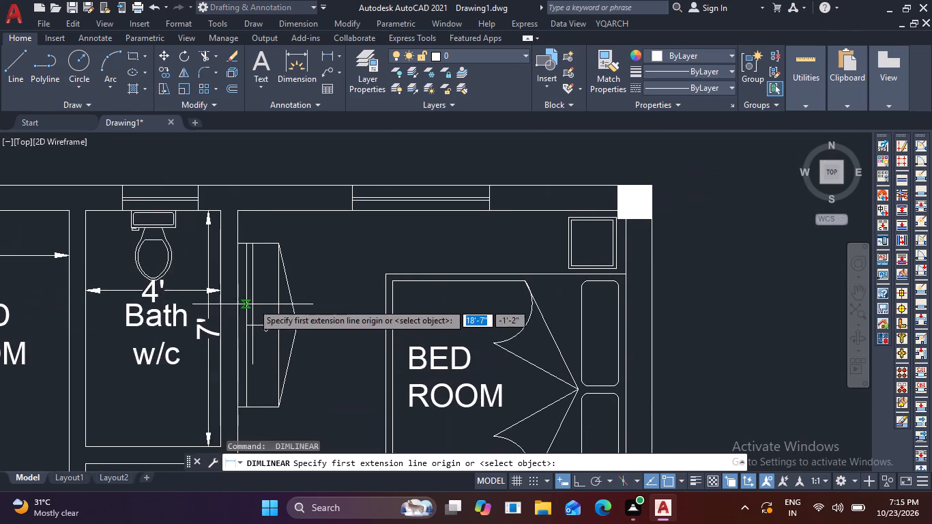
pyautogui.click(239, 276)
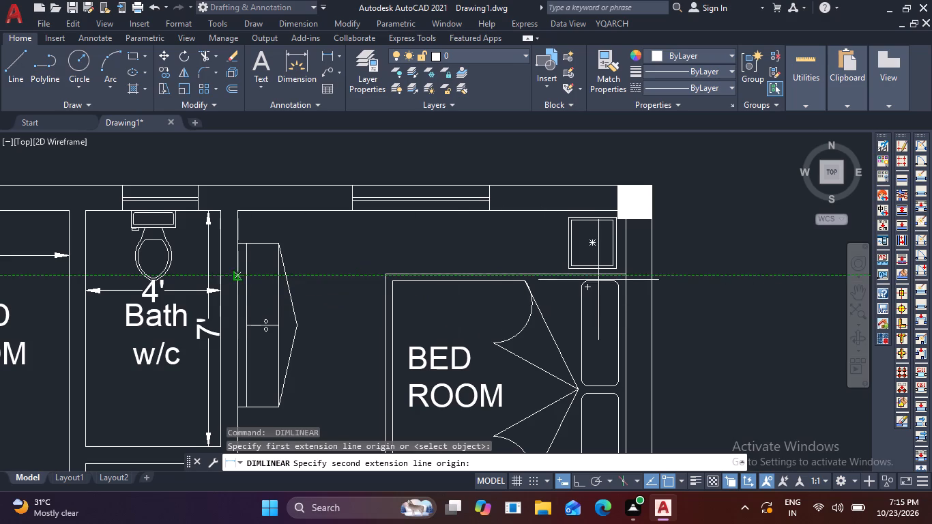
pyautogui.click(630, 276)
pyautogui.click(629, 304)
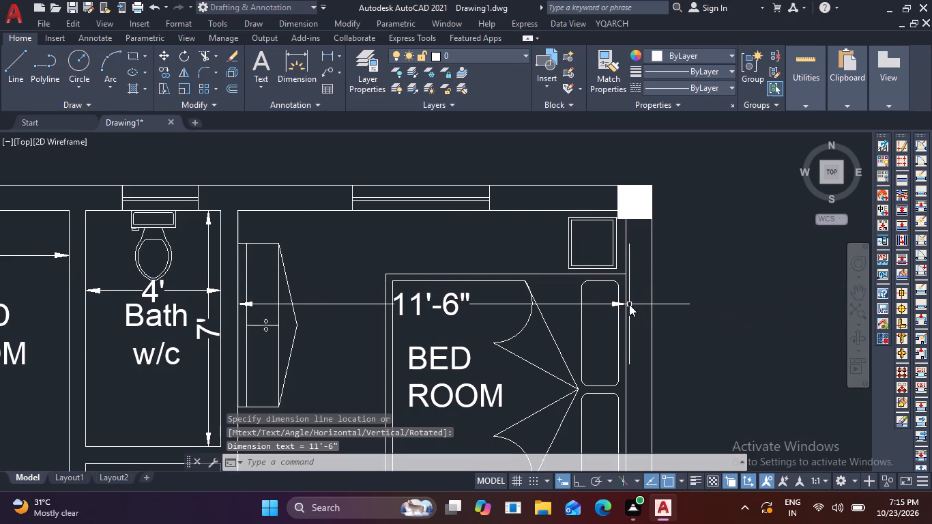
# Add a vertical linear dimension between the lower and upper inner walls of the upper-right bedroom, placed between wardrobe and bed.
pyautogui.moveTo(475, 351); pyautogui.dragTo(492, 217, button='middle')
pyautogui.press('space')
pyautogui.scroll(-1, 360, 394)
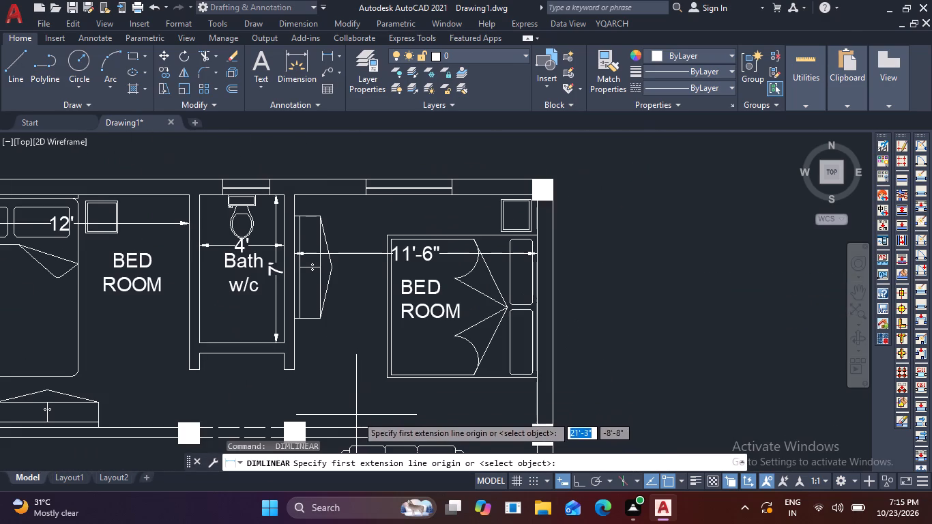
pyautogui.click(358, 427)
pyautogui.click(354, 197)
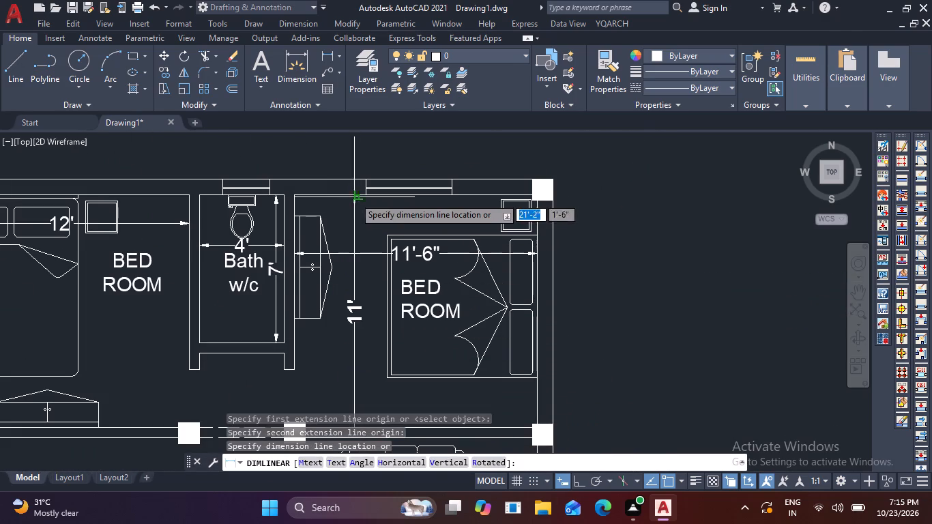
pyautogui.click(358, 206)
# Add a vertical linear dimension between the lower and upper inner walls of the middle-left bedroom, placed between bed and wardrobe.
pyautogui.scroll(-1, 363, 235)
pyautogui.moveTo(289, 363); pyautogui.dragTo(390, 256, button='middle')
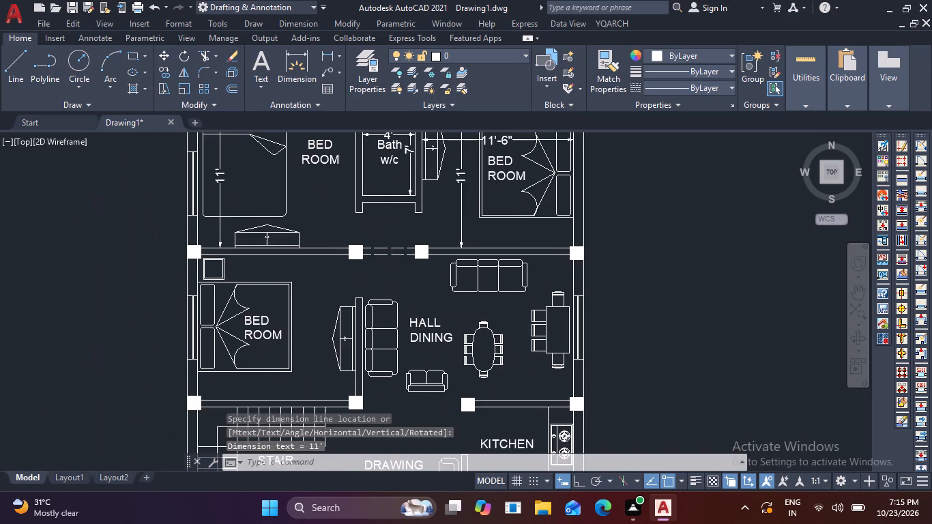
pyautogui.moveTo(390, 256); pyautogui.dragTo(392, 256, button='middle')
pyautogui.press('space')
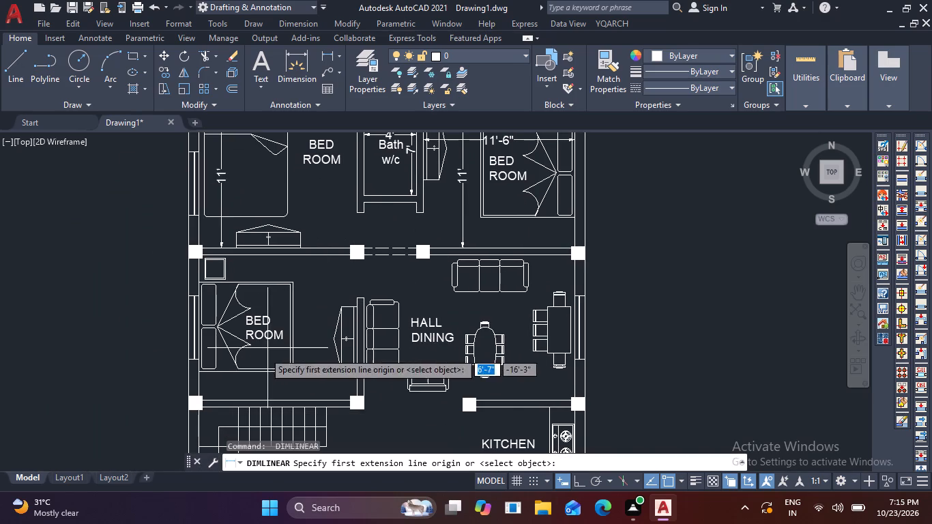
pyautogui.click(323, 400)
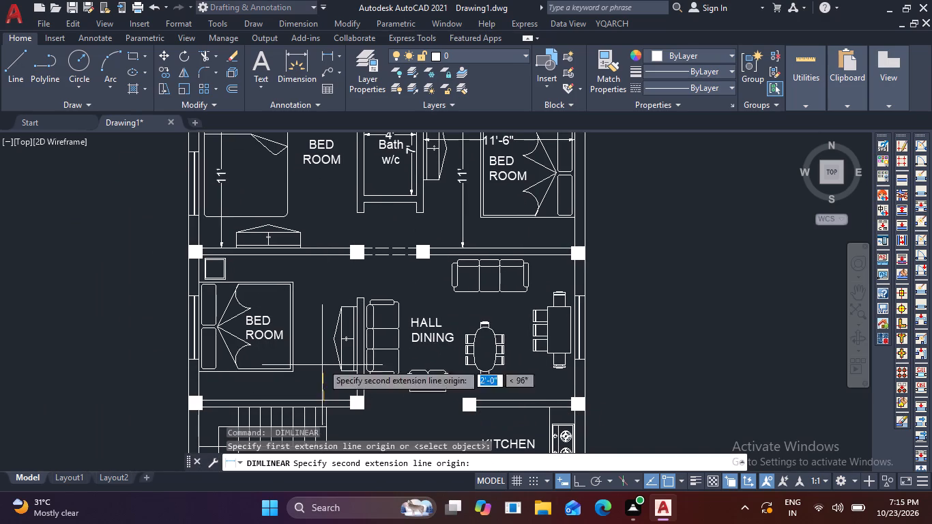
pyautogui.click(324, 260)
pyautogui.click(316, 280)
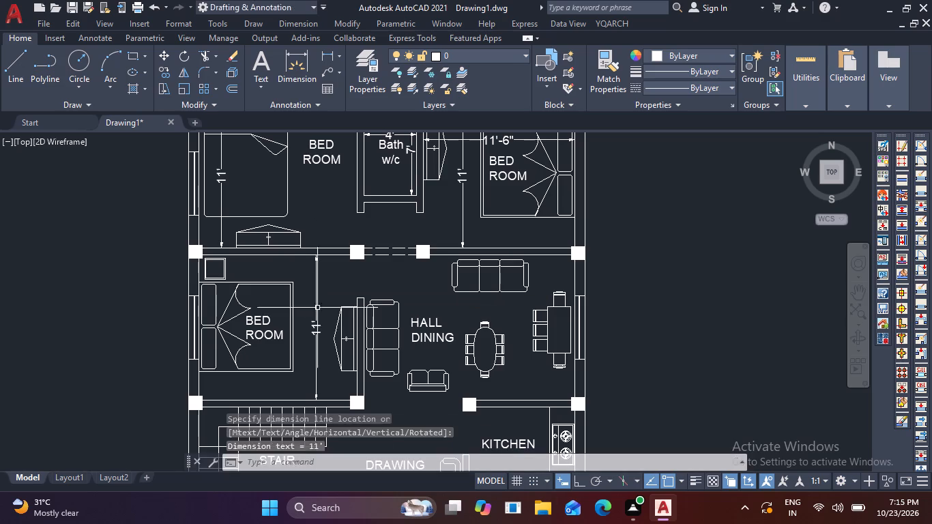
# Add a horizontal linear dimension between the inner side walls of the middle-left bedroom, placed just below the bed.
pyautogui.press('space')
pyautogui.scroll(1, 350, 345)
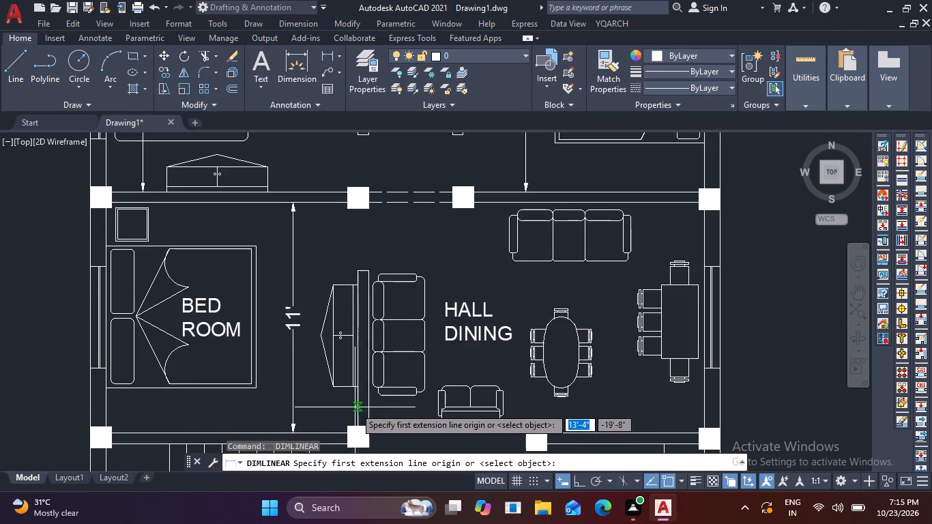
pyautogui.click(355, 407)
pyautogui.click(103, 407)
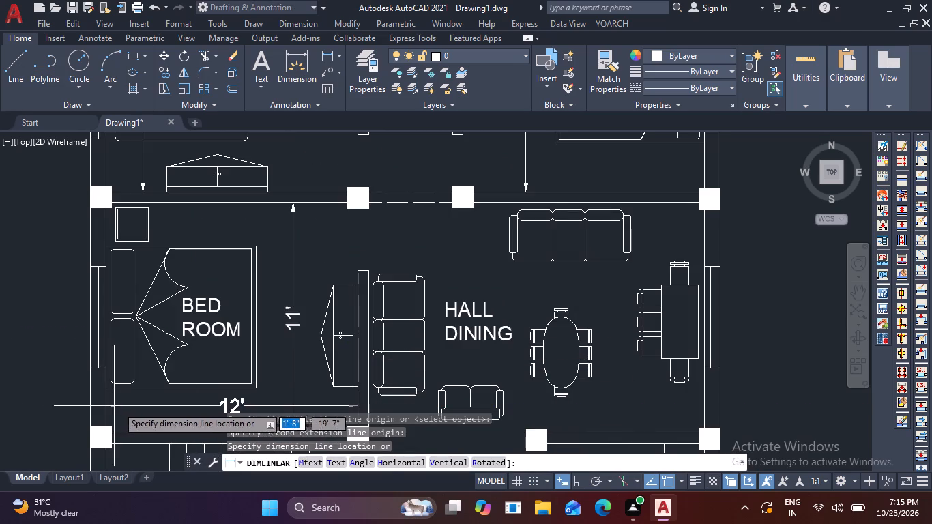
pyautogui.click(118, 406)
# Add a vertical linear dimension between the kitchen's upper and lower inner walls, placed so it crosses the sink.
pyautogui.moveTo(244, 389); pyautogui.dragTo(149, 287, button='middle')
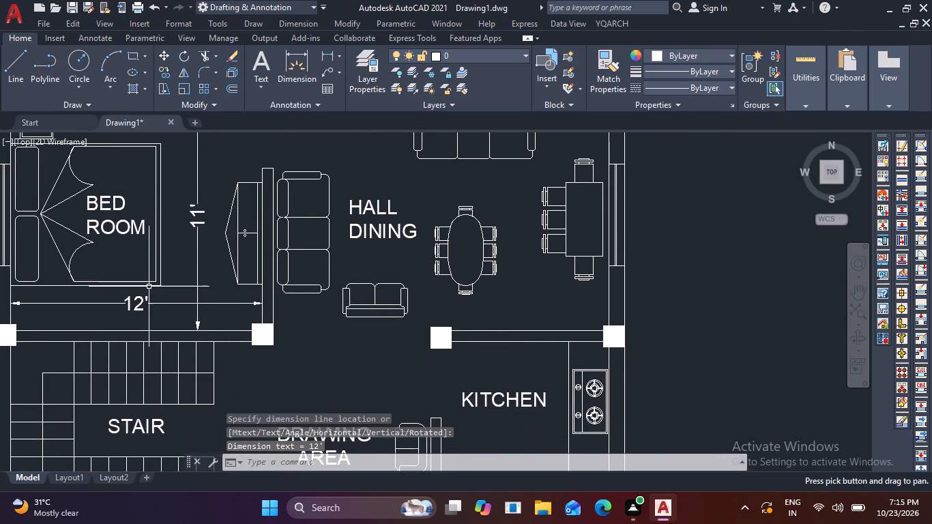
pyautogui.moveTo(220, 338); pyautogui.dragTo(172, 295, button='middle')
pyautogui.scroll(1, 268, 299)
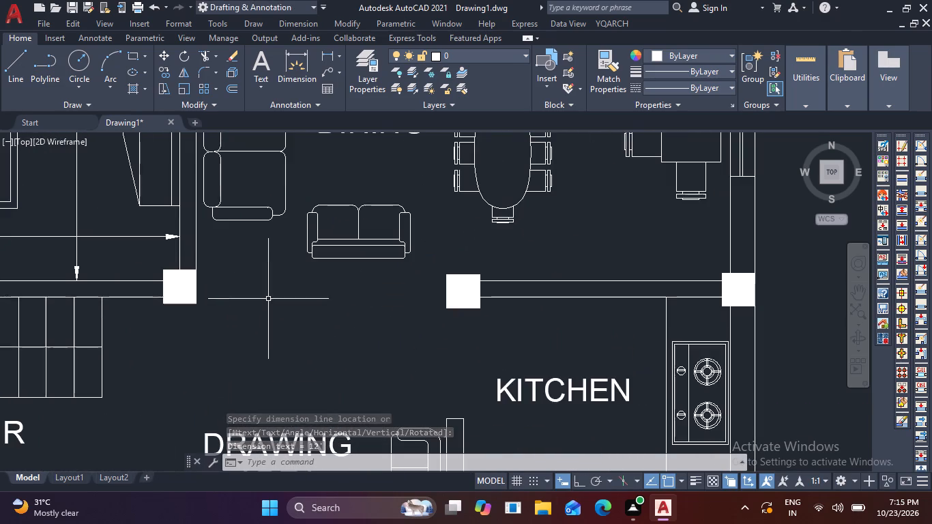
pyautogui.scroll(-1, 268, 299)
pyautogui.moveTo(304, 325); pyautogui.dragTo(202, 237, button='middle')
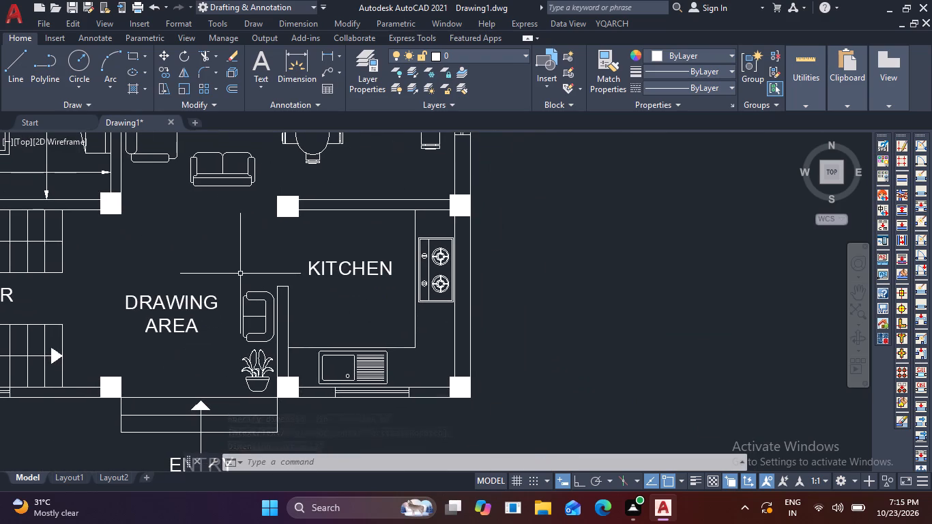
pyautogui.press('space')
pyautogui.click(325, 211)
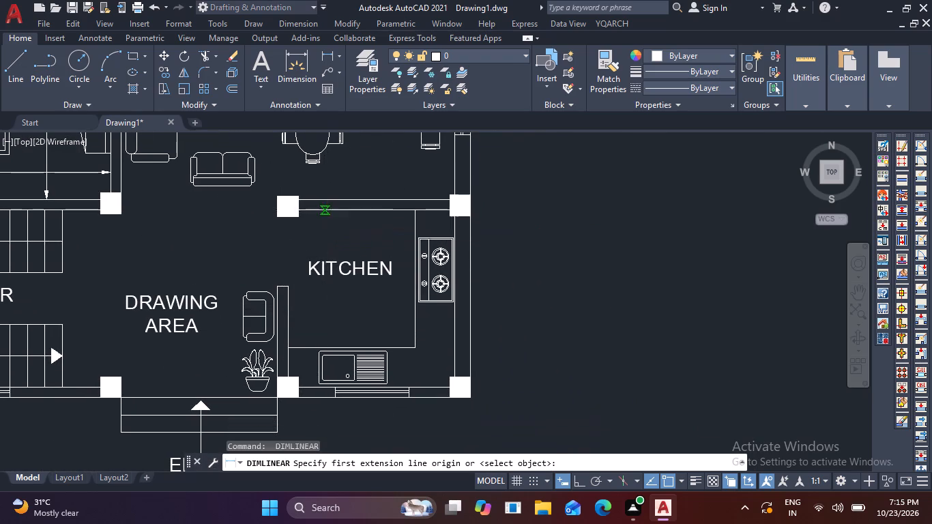
pyautogui.click(321, 388)
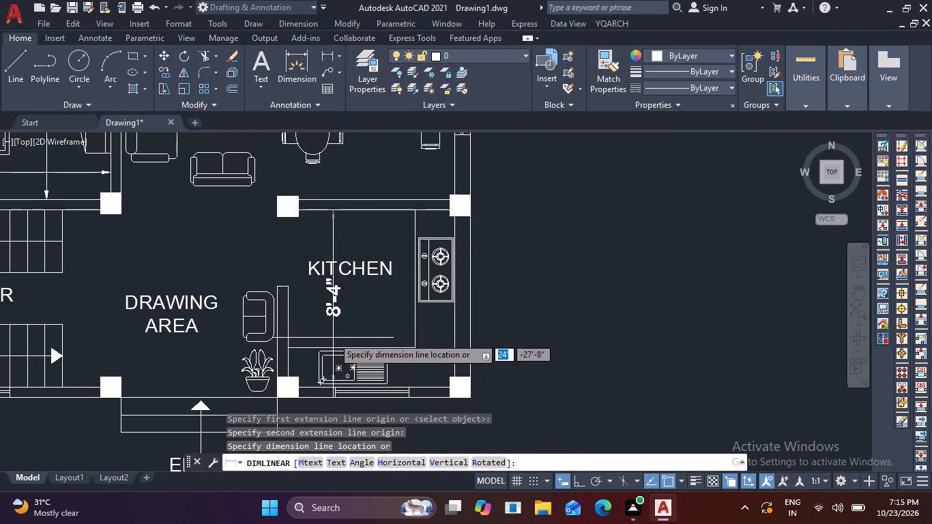
pyautogui.click(332, 332)
# Add a horizontal linear dimension between the kitchen's inner side walls, placed below the KITCHEN label and above the sink counter.
pyautogui.press('space')
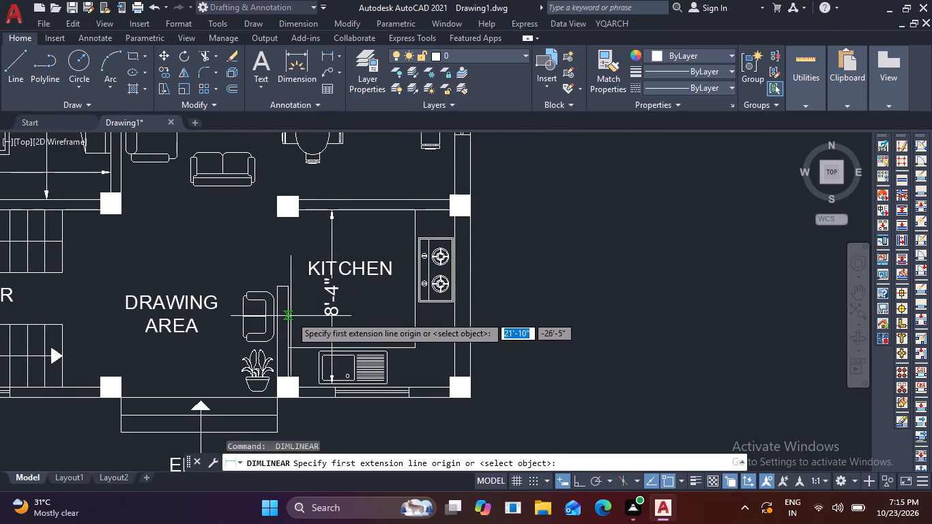
pyautogui.click(290, 318)
pyautogui.click(454, 319)
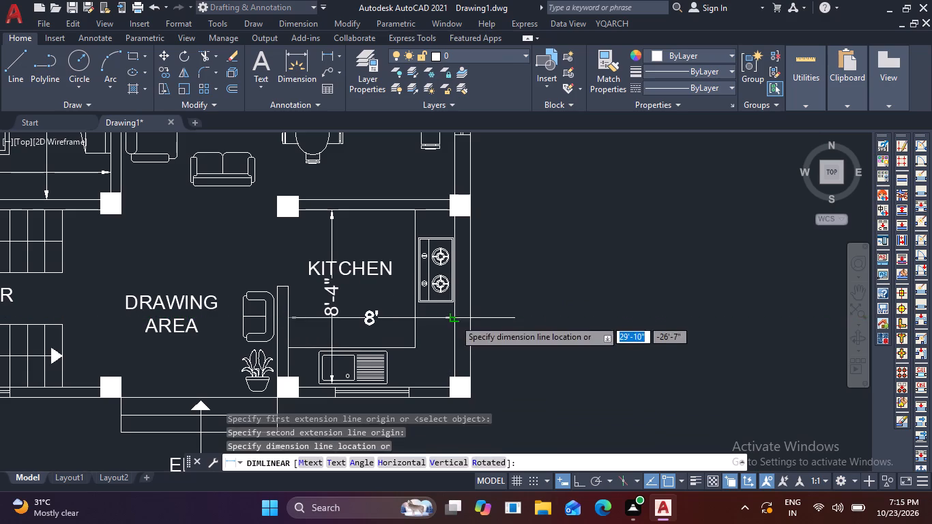
pyautogui.click(446, 328)
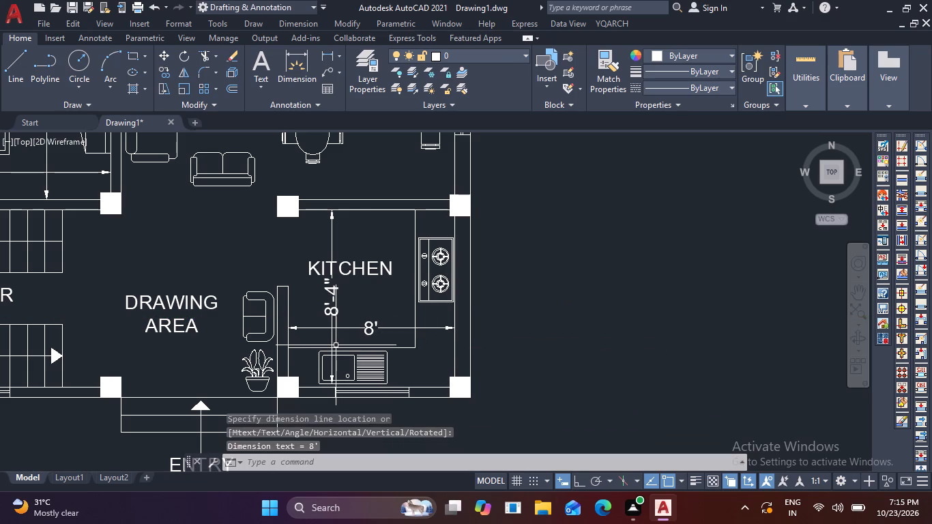
# Add a vertical linear dimension for the width of the upper stair flight, placed just beyond the flight's right end.
pyautogui.scroll(-1, 276, 350)
pyautogui.moveTo(205, 369); pyautogui.dragTo(349, 360, button='middle')
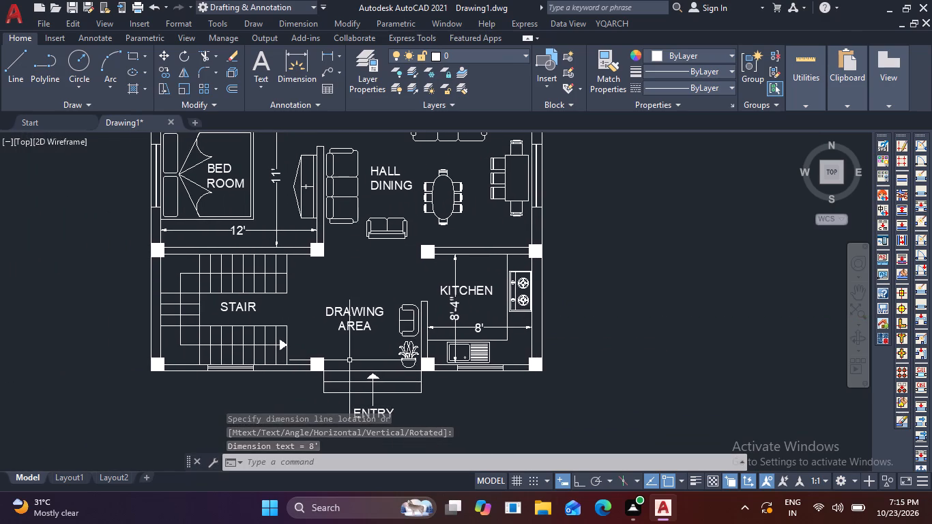
pyautogui.scroll(1, 314, 340)
pyautogui.moveTo(311, 349); pyautogui.dragTo(312, 407, button='middle')
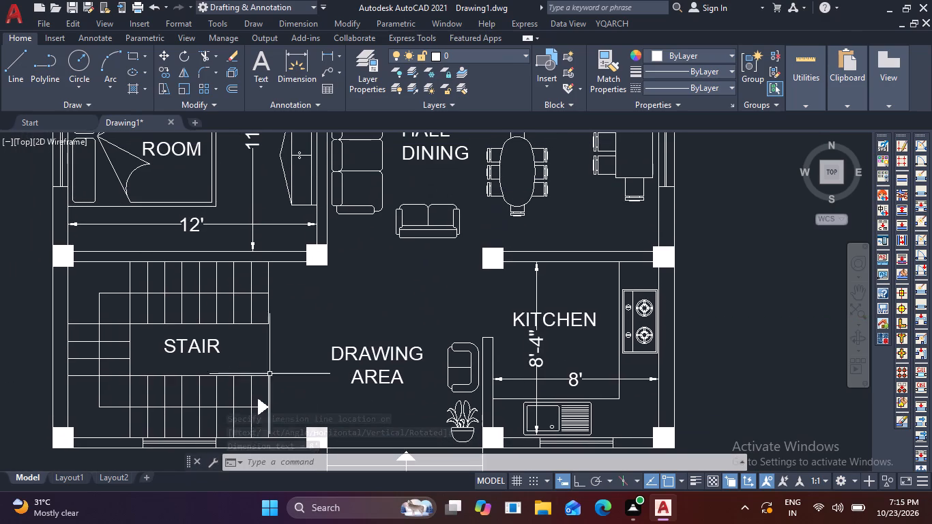
pyautogui.press('space')
pyautogui.click(267, 321)
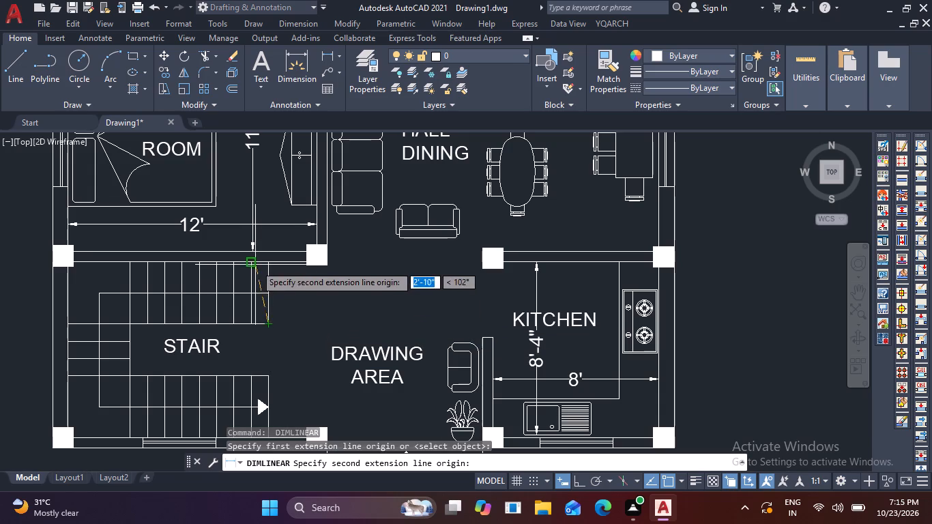
pyautogui.click(269, 262)
pyautogui.click(289, 276)
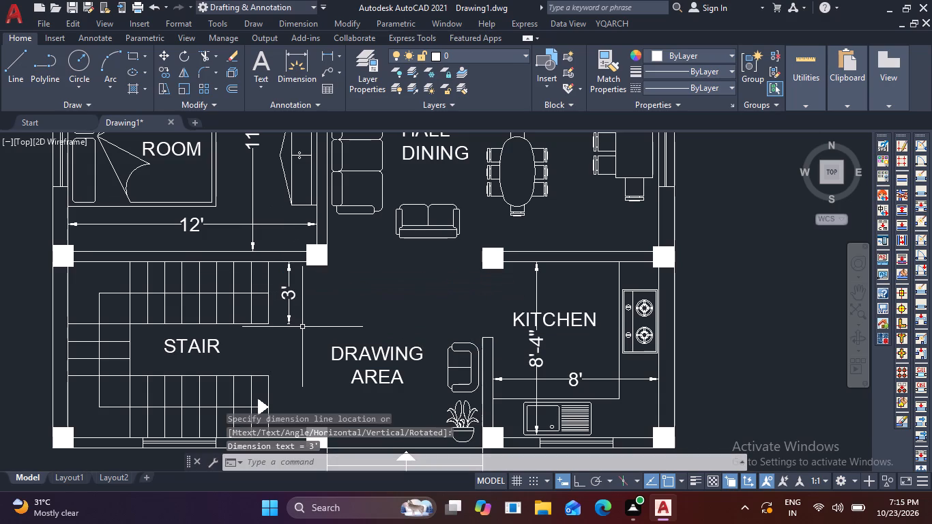
# Add a horizontal linear dimension across the house's full exterior width between the top outer corners, placed just above the top wall.
pyautogui.moveTo(289, 302); pyautogui.dragTo(285, 444, button='middle')
pyautogui.scroll(-1, 280, 375)
pyautogui.moveTo(308, 294); pyautogui.dragTo(317, 398, button='middle')
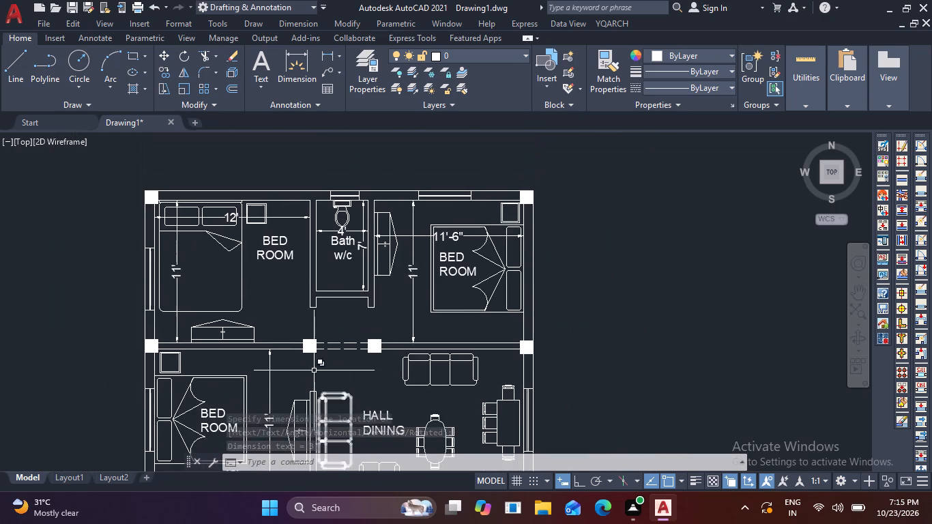
pyautogui.press('space')
pyautogui.click(146, 188)
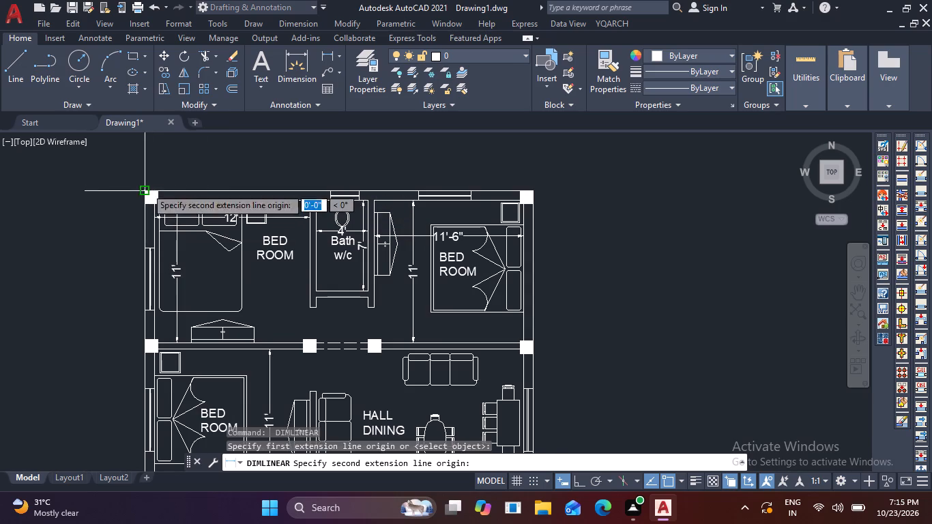
pyautogui.click(535, 190)
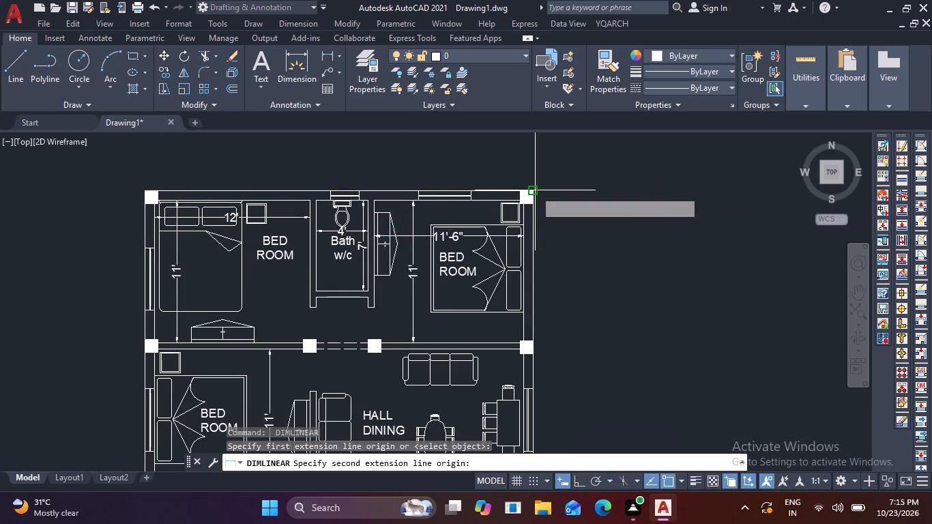
pyautogui.click(529, 177)
# Add a vertical linear dimension for the house's full exterior length between the left outer corners, placed just outside the left wall.
pyautogui.scroll(-2, 471, 217)
pyautogui.moveTo(449, 271); pyautogui.dragTo(464, 267, button='middle')
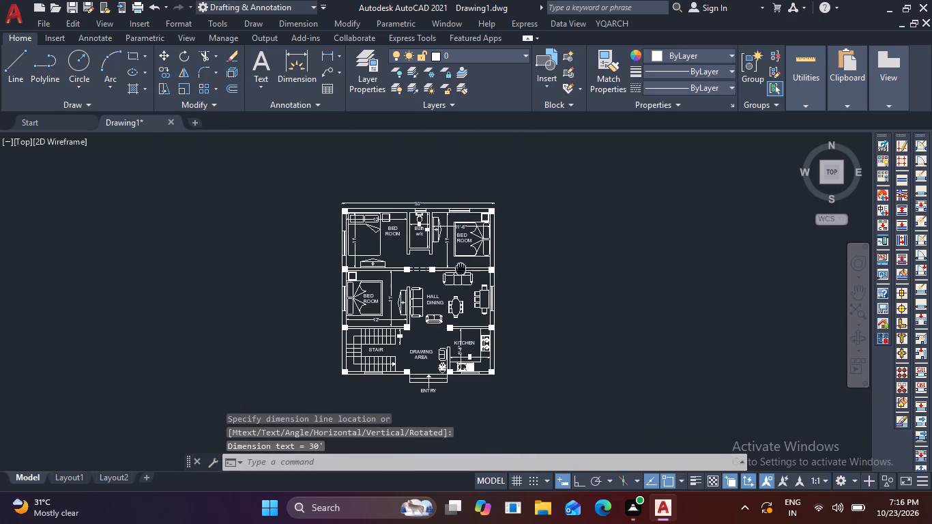
pyautogui.moveTo(464, 267); pyautogui.dragTo(496, 238, button='middle')
pyautogui.press('space')
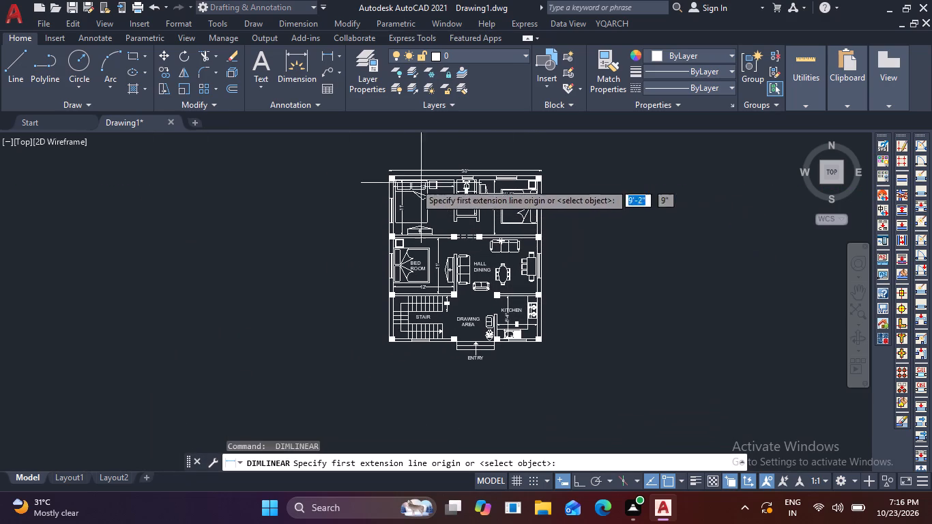
pyautogui.scroll(2, 361, 179)
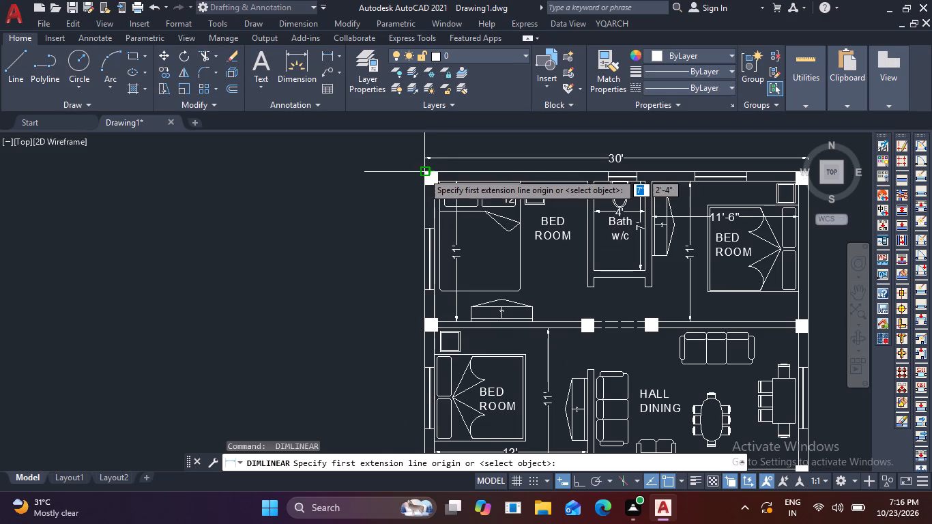
pyautogui.click(423, 173)
pyautogui.scroll(-2, 388, 261)
pyautogui.moveTo(385, 285); pyautogui.dragTo(364, 201, button='middle')
pyautogui.scroll(1, 374, 321)
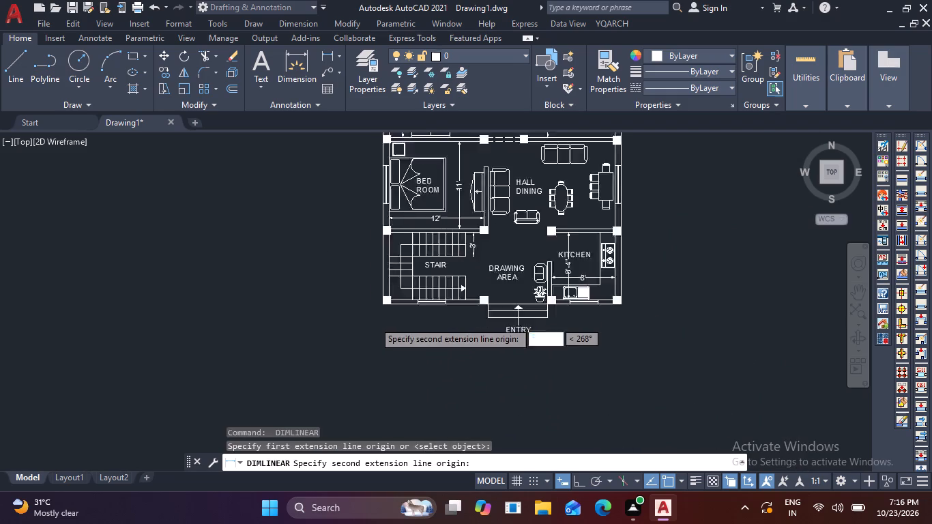
pyautogui.scroll(2, 374, 321)
pyautogui.click(383, 280)
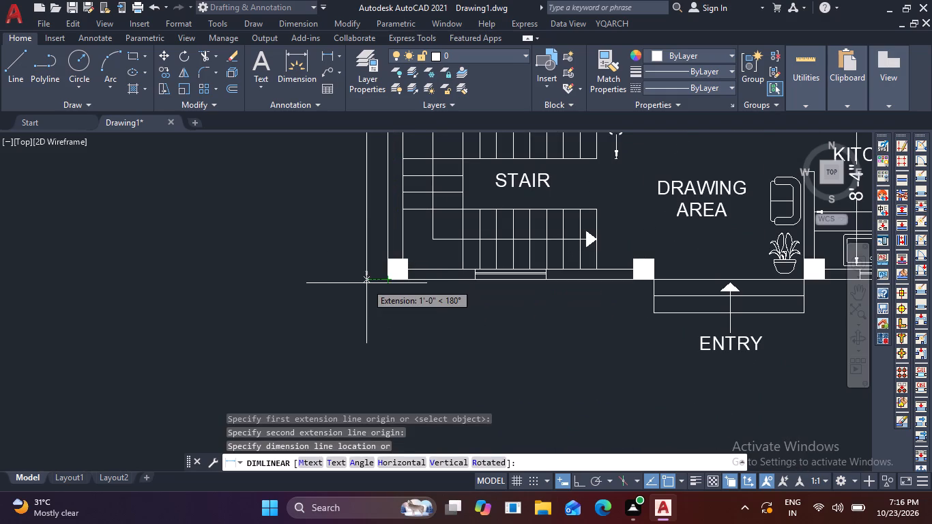
pyautogui.click(366, 283)
# Examine the whole floor plan to check which rooms and openings still need dimensions.
pyautogui.scroll(-1, 366, 282)
pyautogui.moveTo(364, 294); pyautogui.dragTo(368, 453, button='middle')
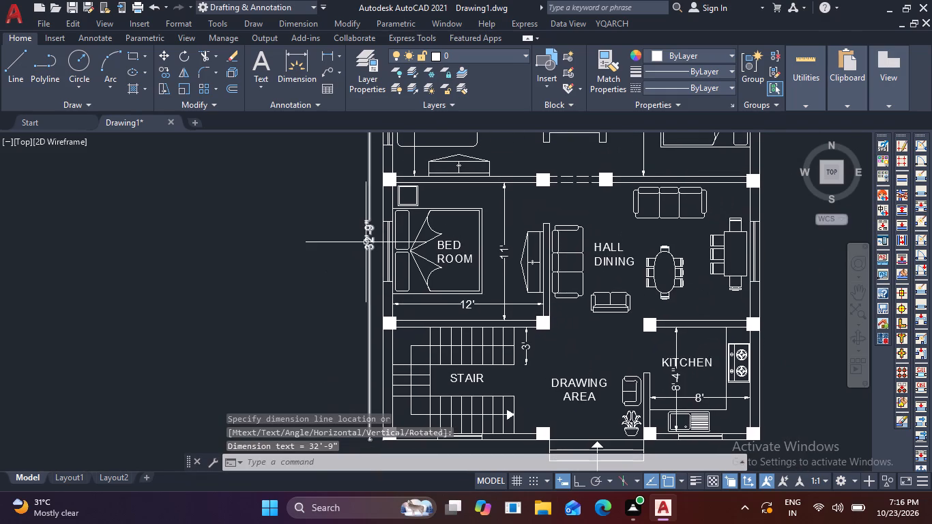
pyautogui.scroll(-1, 366, 283)
pyautogui.scroll(2, 367, 386)
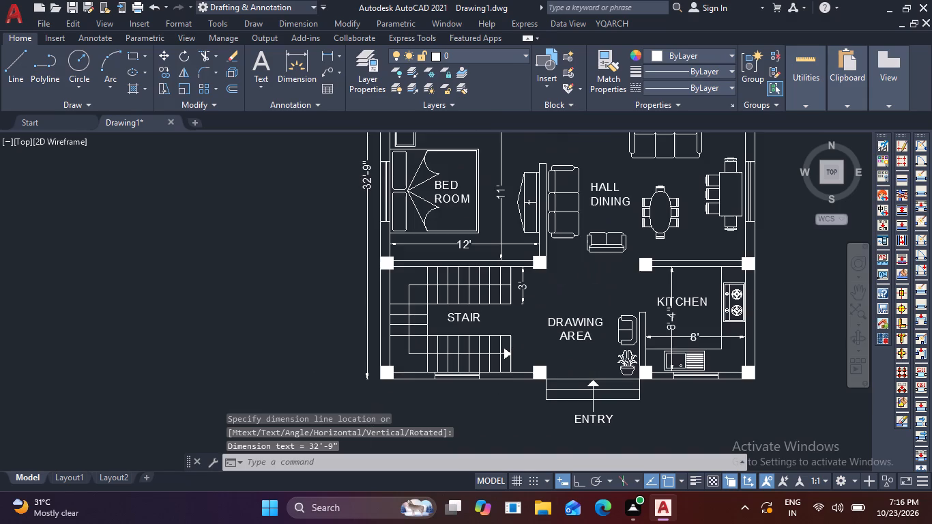
pyautogui.scroll(-1, 330, 392)
pyautogui.moveTo(280, 363); pyautogui.dragTo(265, 501, button='middle')
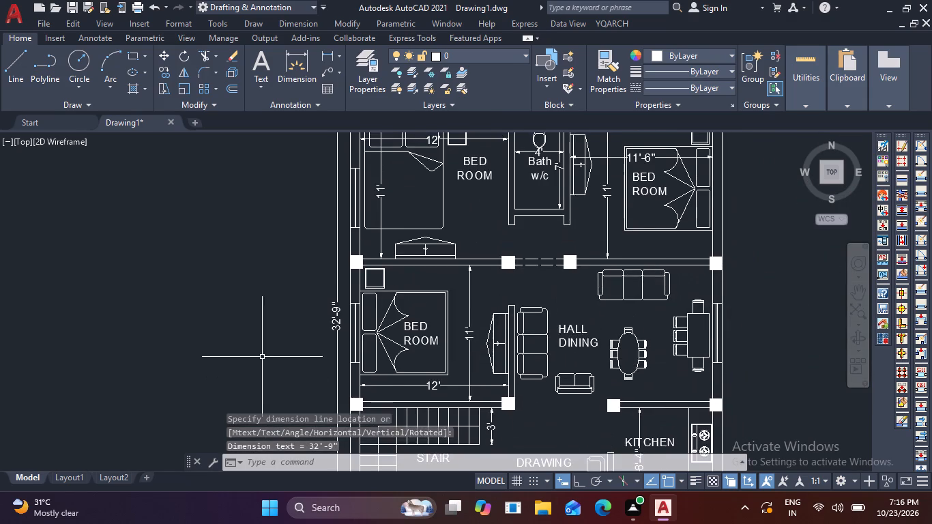
pyautogui.scroll(-1, 261, 349)
pyautogui.moveTo(263, 368); pyautogui.dragTo(265, 474, button='middle')
pyautogui.moveTo(291, 351); pyautogui.dragTo(233, 226, button='middle')
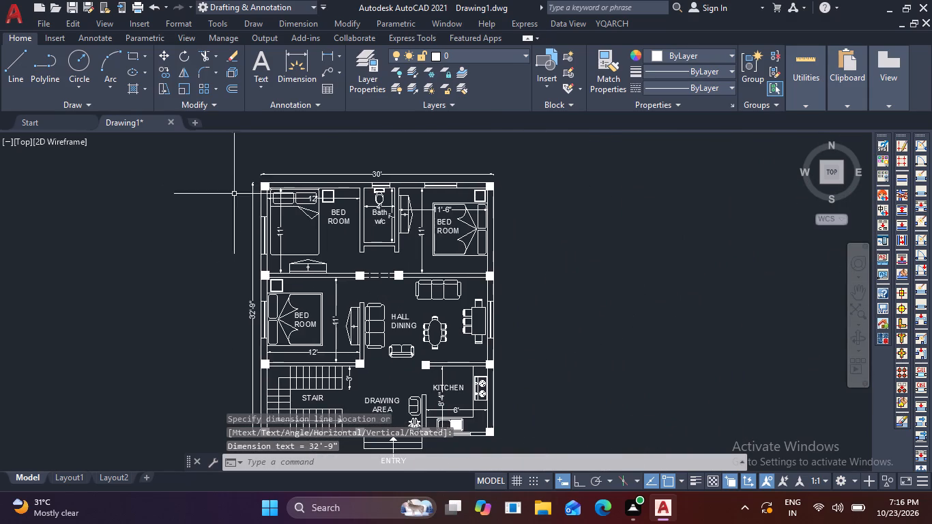
pyautogui.scroll(-1, 271, 217)
pyautogui.scroll(1, 356, 285)
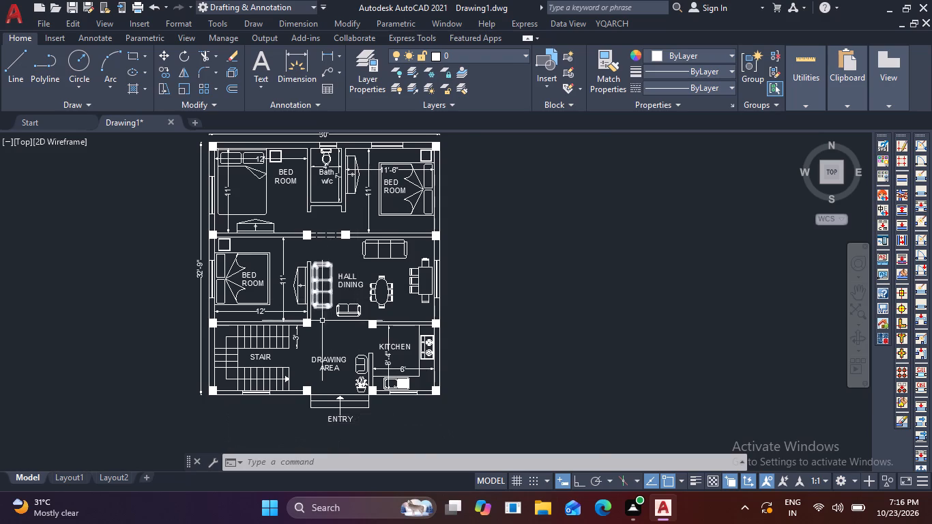
# Add a horizontal linear dimension across the opening between the hall and drawing area, placed in line between the two columns.
pyautogui.scroll(2, 322, 324)
pyautogui.press('space')
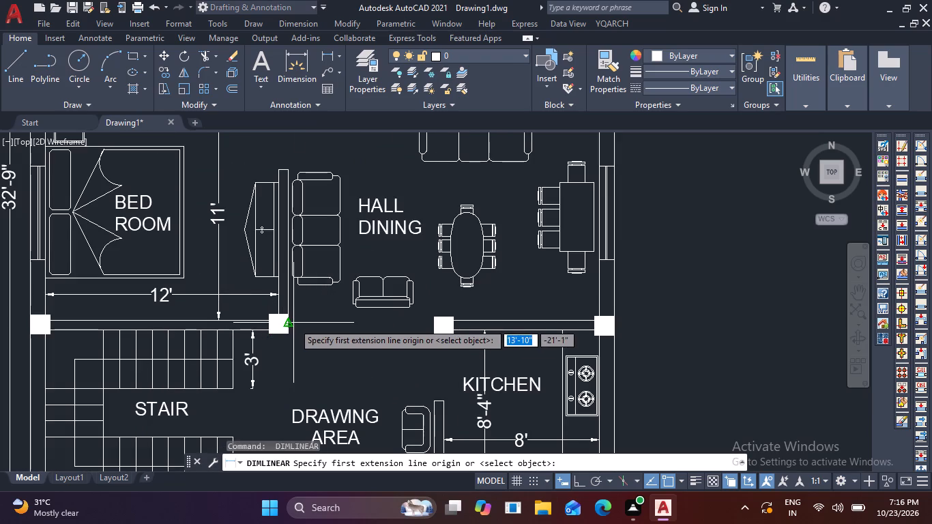
pyautogui.click(291, 323)
pyautogui.click(433, 325)
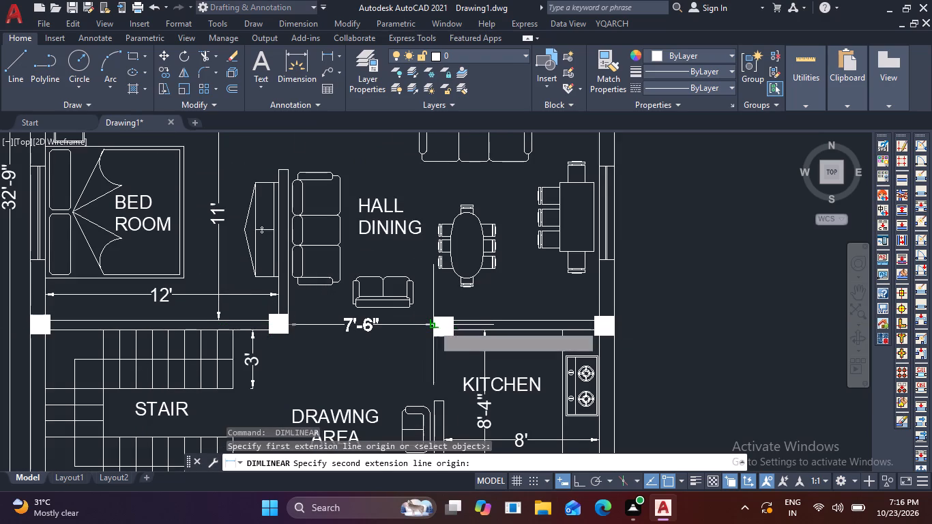
pyautogui.click(433, 325)
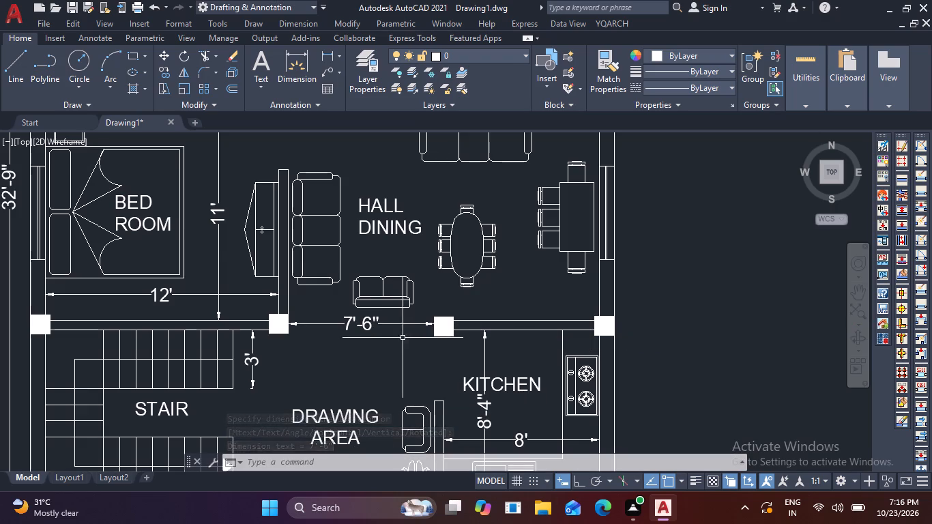
# Add a horizontal linear dimension between the hall's inner side walls, placed just above the HALL DINING label.
pyautogui.scroll(-1, 407, 332)
pyautogui.moveTo(407, 322); pyautogui.dragTo(377, 373, button='middle')
pyautogui.press('space')
pyautogui.scroll(1, 301, 295)
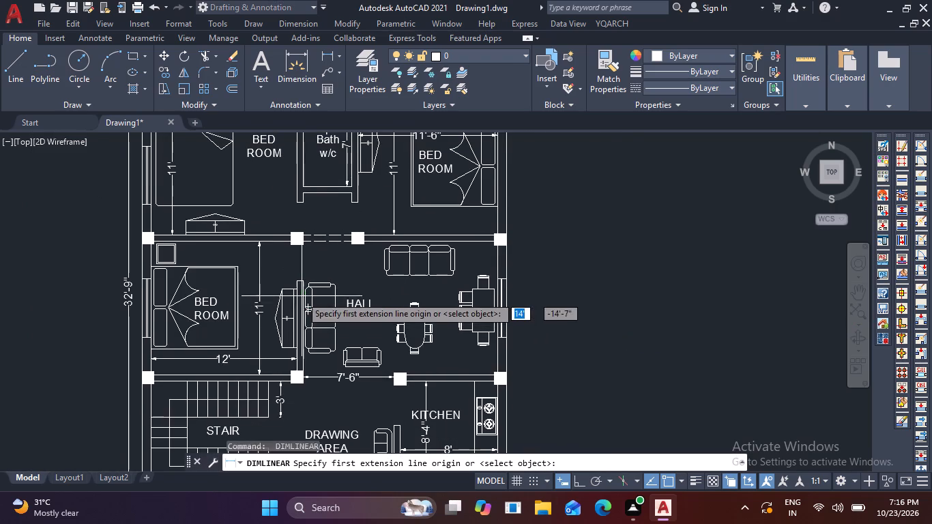
pyautogui.scroll(1, 301, 295)
pyautogui.click(300, 266)
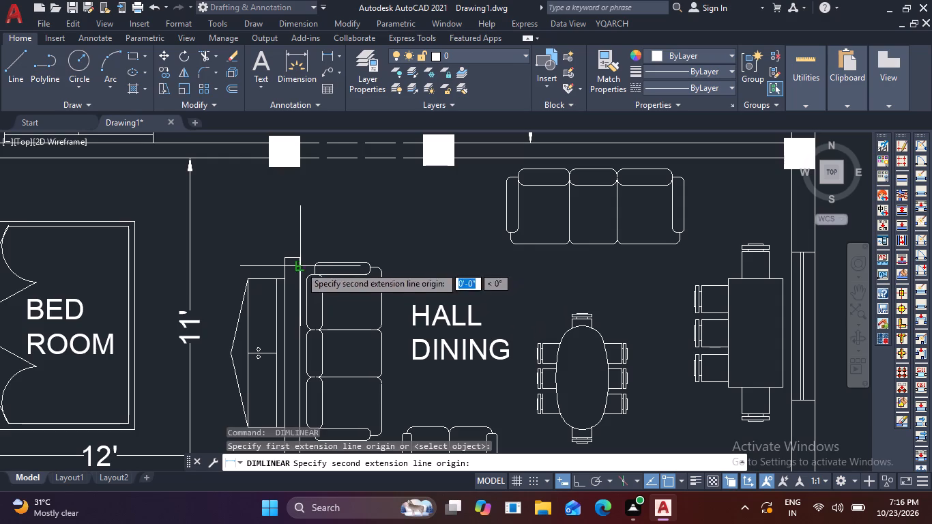
pyautogui.click(791, 258)
pyautogui.click(765, 283)
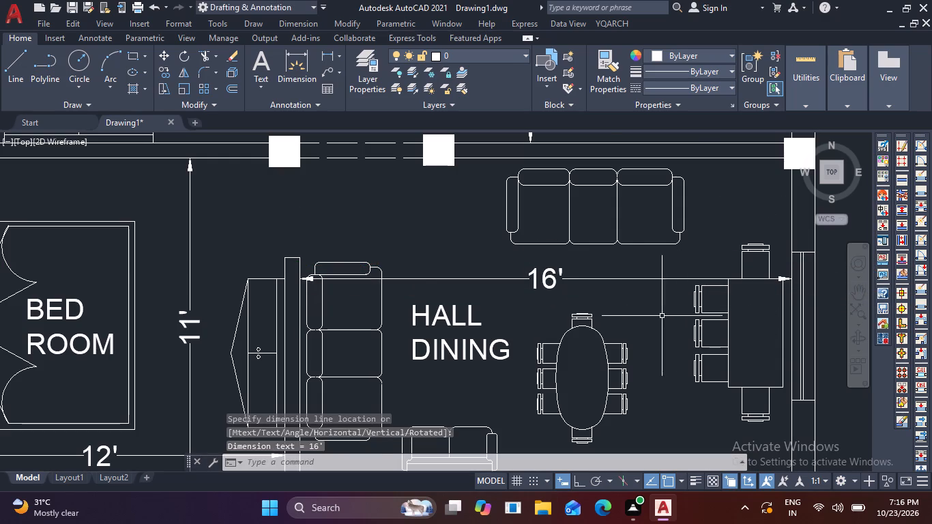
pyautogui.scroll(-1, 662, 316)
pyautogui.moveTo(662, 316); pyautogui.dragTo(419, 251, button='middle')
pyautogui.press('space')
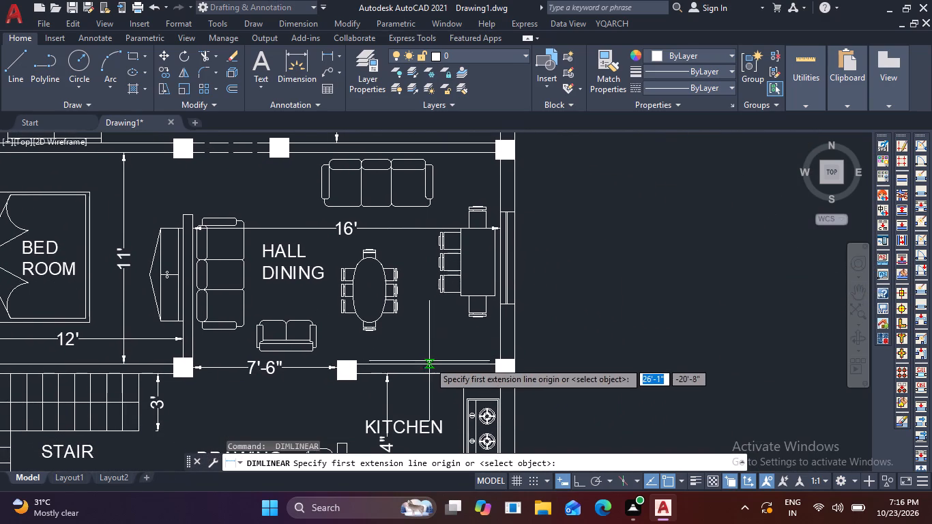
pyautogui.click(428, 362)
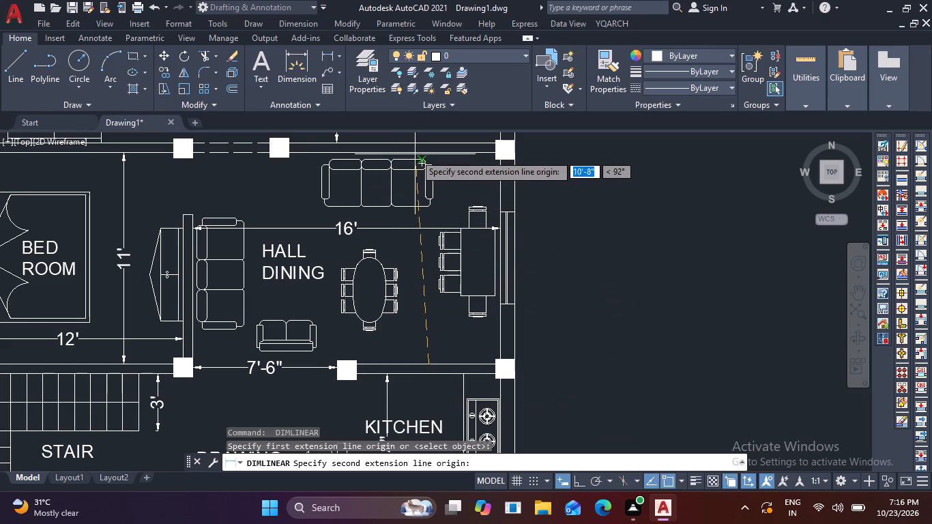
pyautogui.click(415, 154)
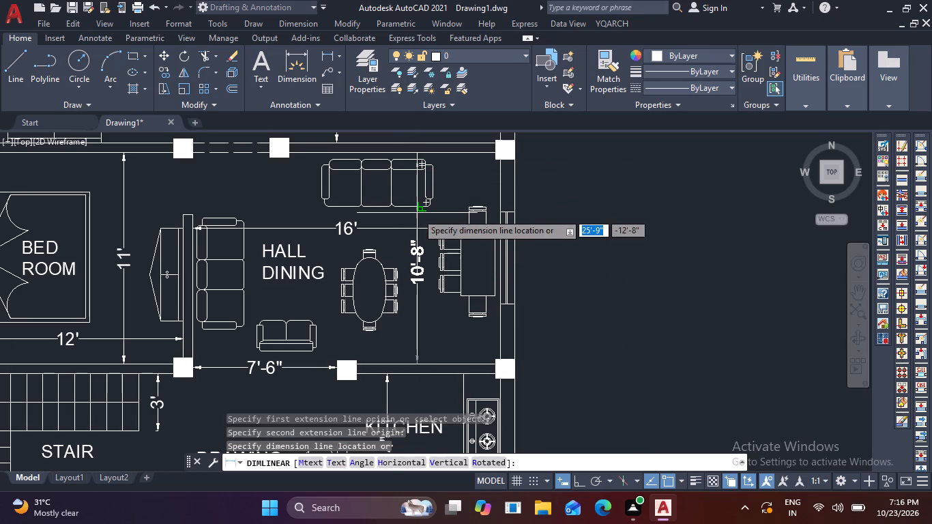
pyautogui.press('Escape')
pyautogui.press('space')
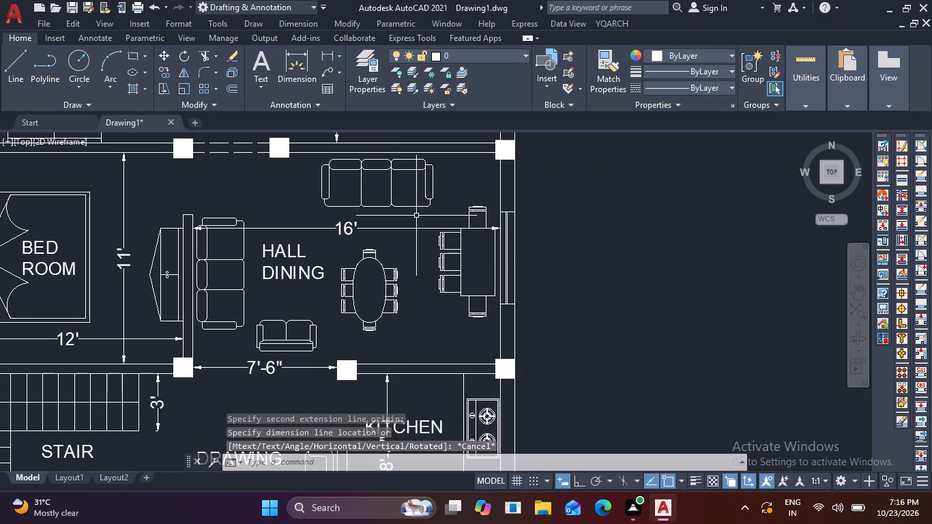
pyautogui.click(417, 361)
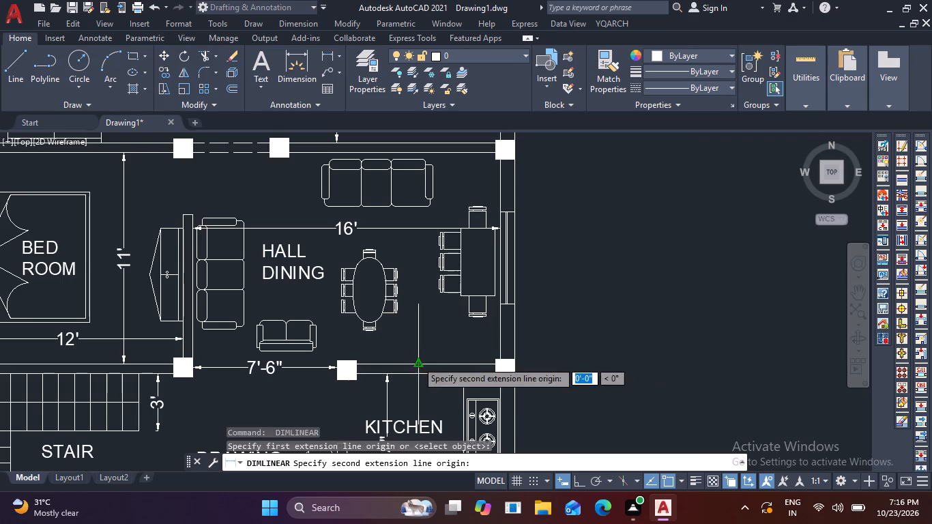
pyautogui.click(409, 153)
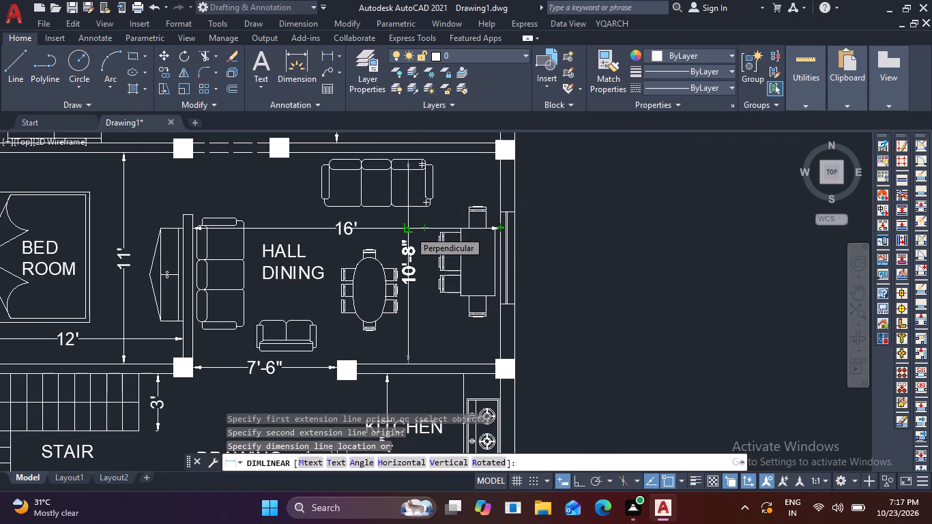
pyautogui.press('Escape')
# Add a vertical linear dimension between the hall's lower and upper inner walls, placed right of the oval dining table and crossing the upper sofa.
pyautogui.press('space')
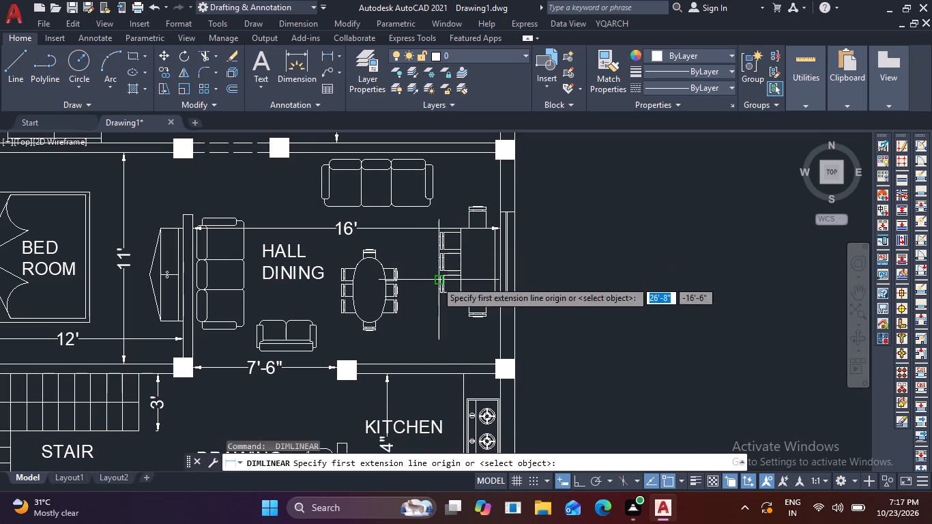
pyautogui.click(427, 358)
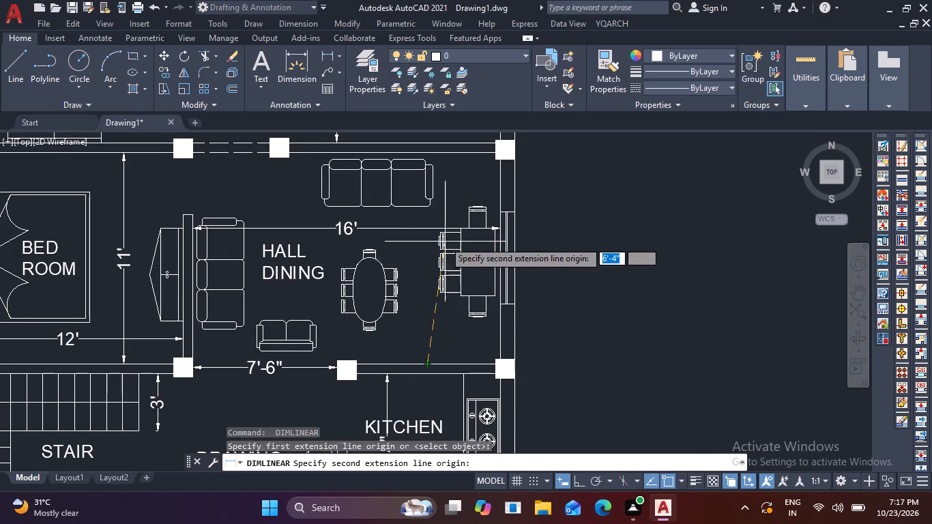
pyautogui.scroll(2, 416, 161)
pyautogui.click(416, 147)
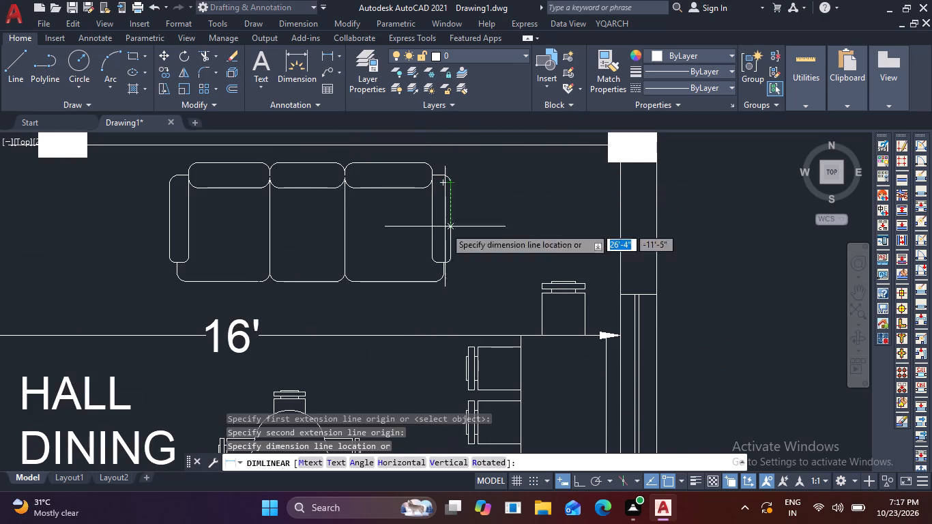
pyautogui.click(404, 296)
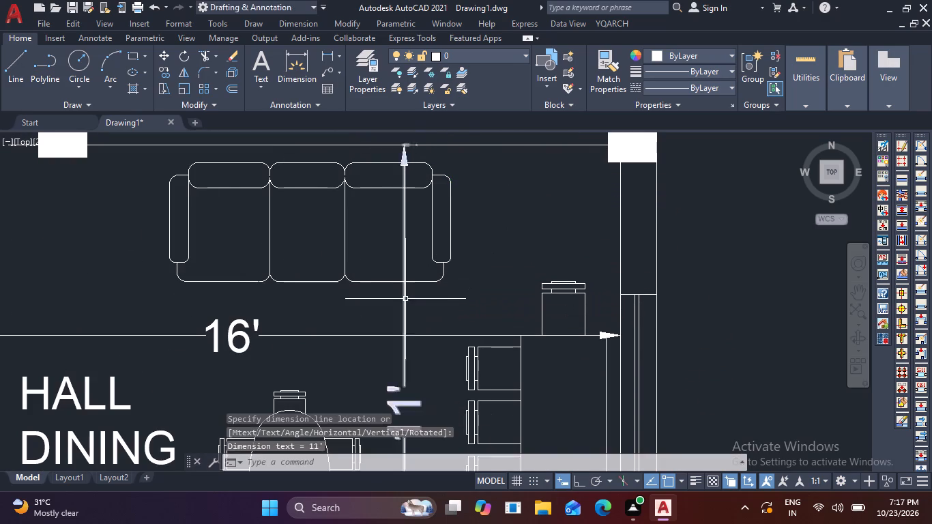
pyautogui.scroll(-2, 405, 299)
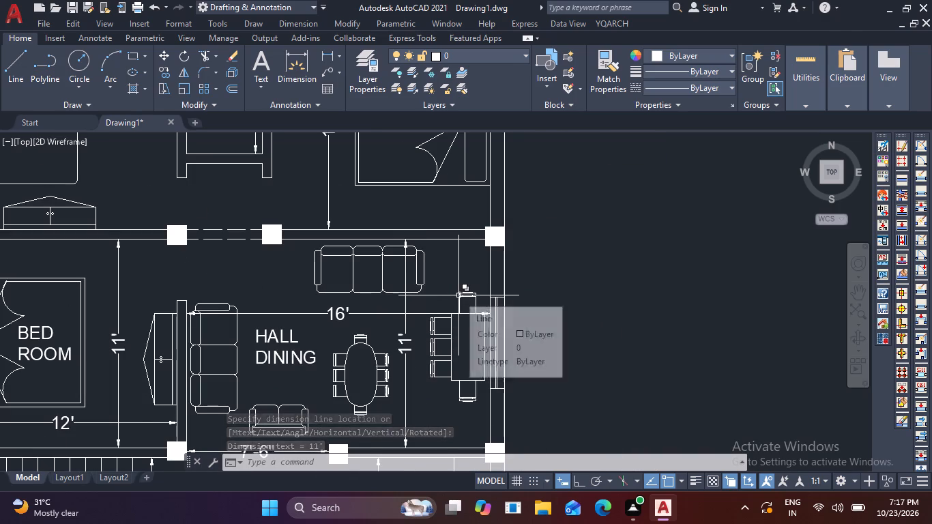
pyautogui.press('Escape')
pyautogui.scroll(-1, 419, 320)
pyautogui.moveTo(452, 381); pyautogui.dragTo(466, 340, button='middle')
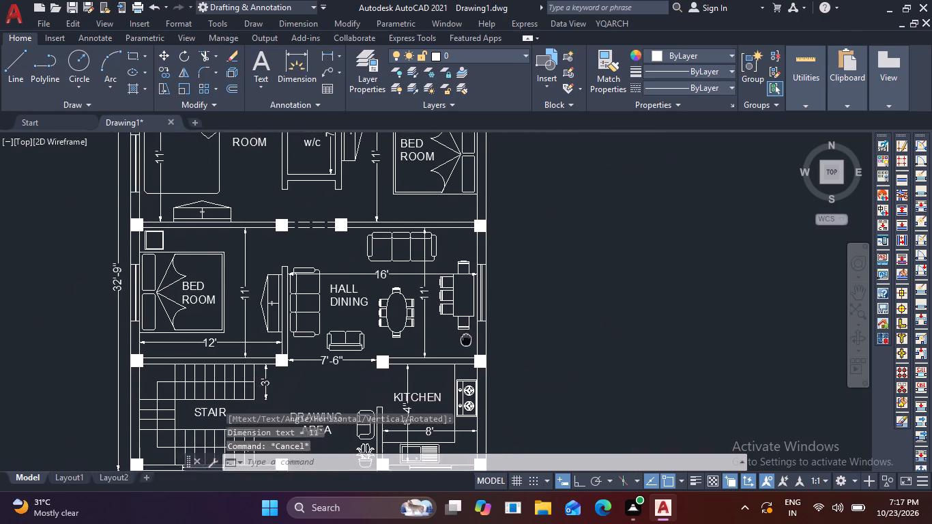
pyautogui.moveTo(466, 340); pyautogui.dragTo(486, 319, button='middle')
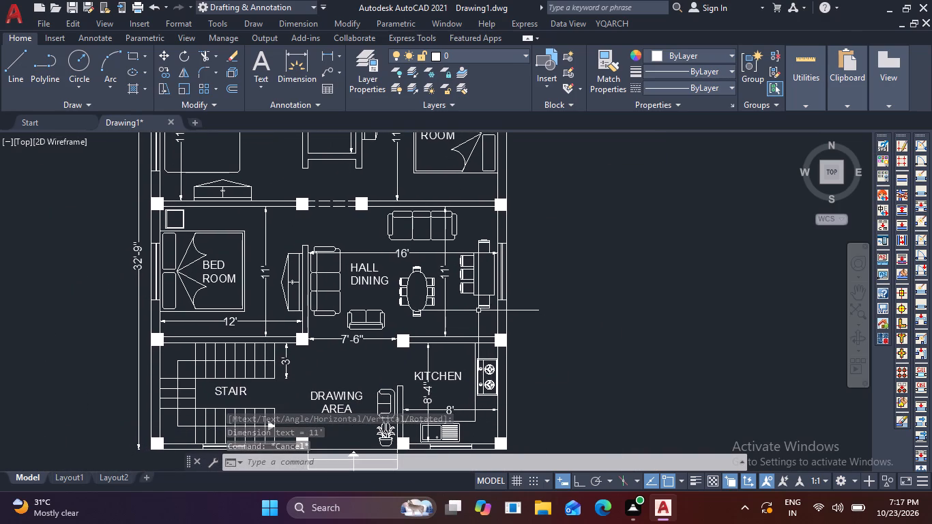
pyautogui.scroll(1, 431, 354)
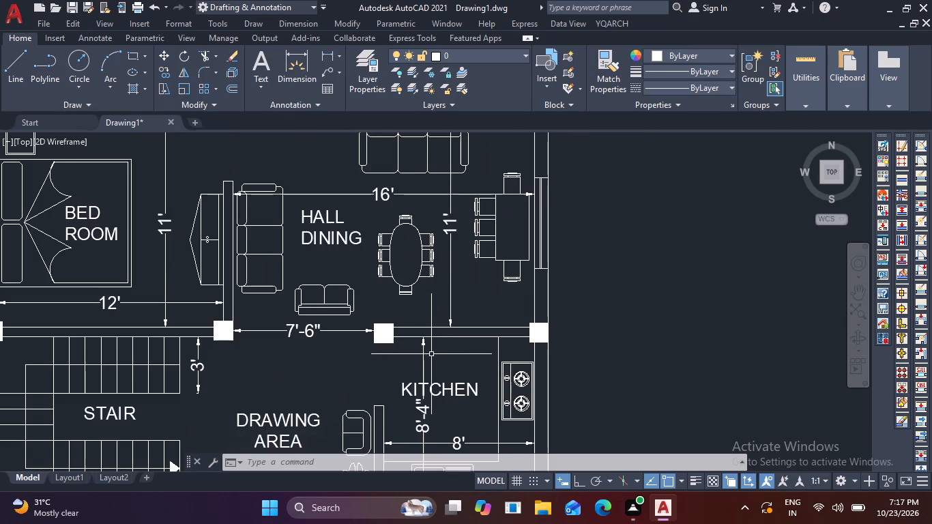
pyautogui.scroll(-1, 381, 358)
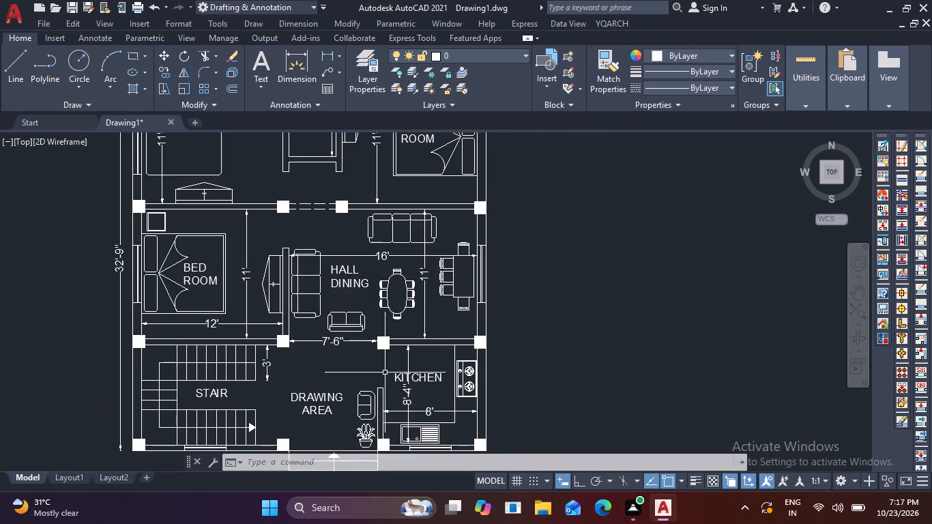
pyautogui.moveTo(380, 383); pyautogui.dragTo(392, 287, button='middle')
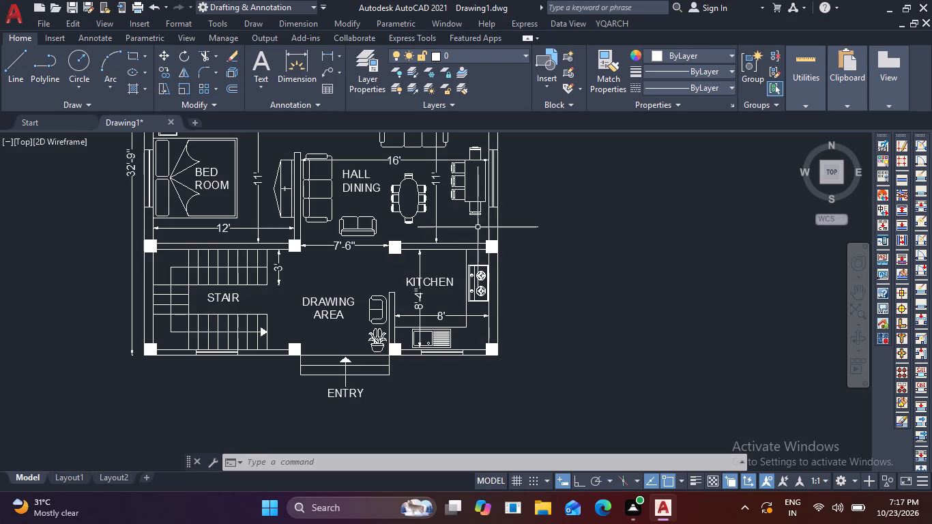
# Examine the whole floor plan to check that the rooms, openings, stair and exterior are all dimensioned.
pyautogui.moveTo(462, 230); pyautogui.dragTo(474, 392, button='middle')
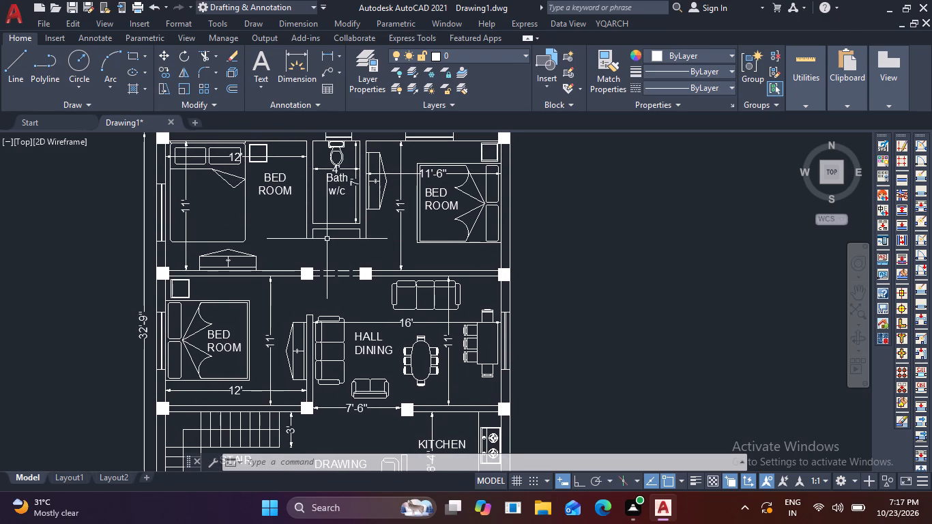
pyautogui.moveTo(287, 264); pyautogui.dragTo(332, 343, button='middle')
pyautogui.moveTo(341, 387); pyautogui.dragTo(341, 388, button='middle')
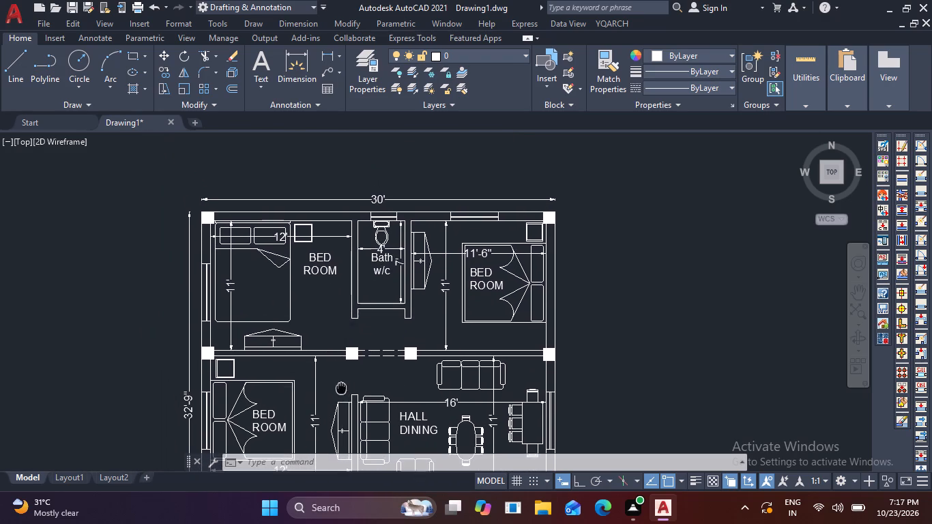
pyautogui.moveTo(341, 388); pyautogui.dragTo(337, 243, button='middle')
pyautogui.moveTo(374, 382); pyautogui.dragTo(377, 289, button='middle')
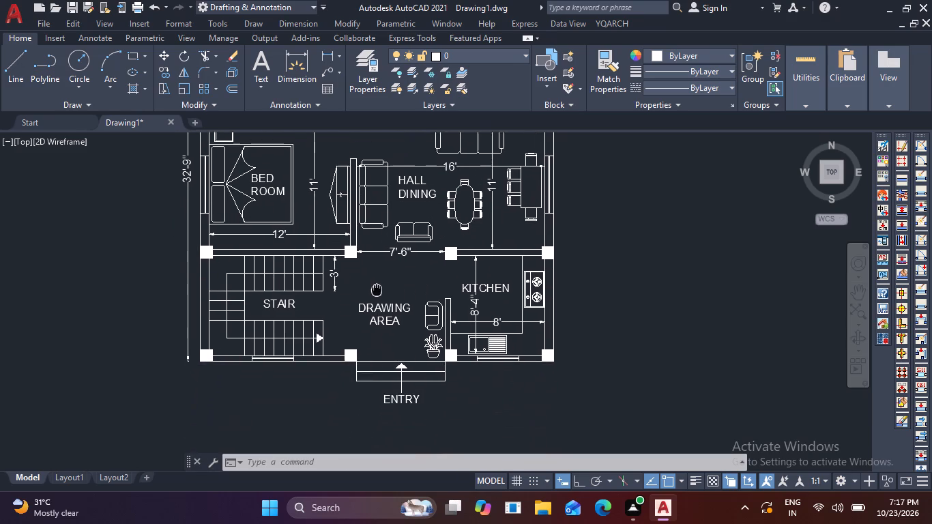
pyautogui.moveTo(377, 289); pyautogui.dragTo(376, 276, button='middle')
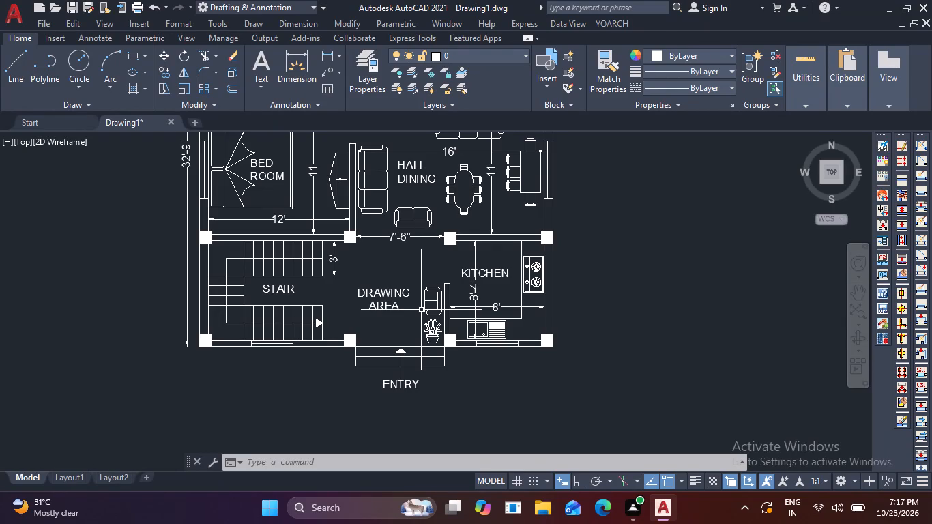
pyautogui.press('Escape')
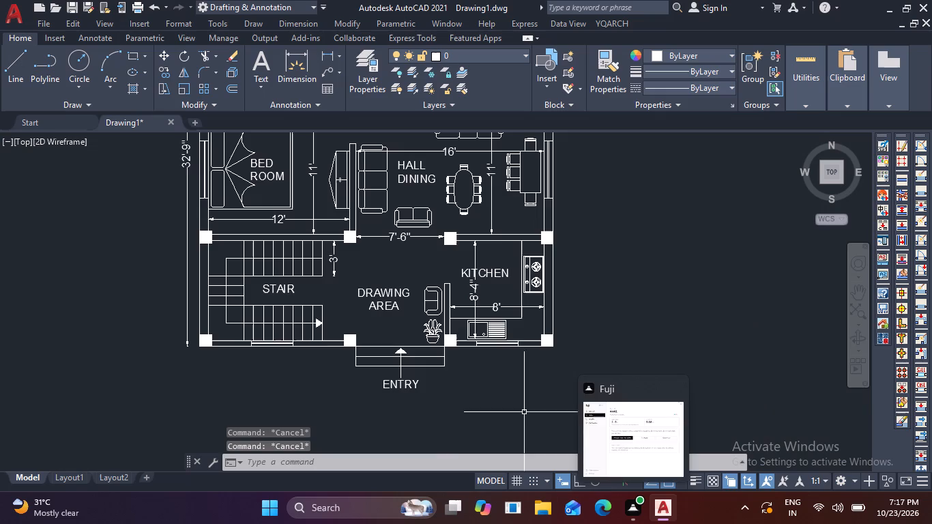
pyautogui.scroll(-2, 436, 370)
pyautogui.moveTo(450, 321); pyautogui.dragTo(439, 359, button='middle')
pyautogui.scroll(1, 418, 324)
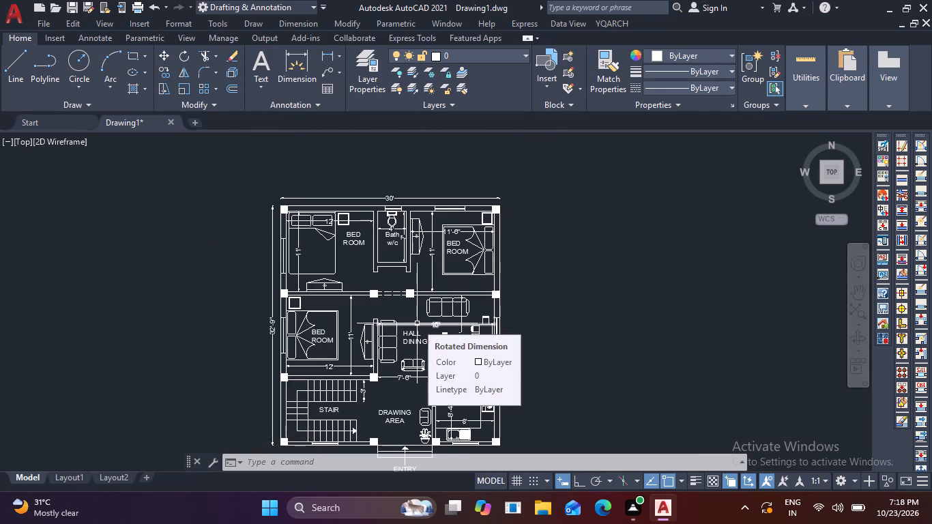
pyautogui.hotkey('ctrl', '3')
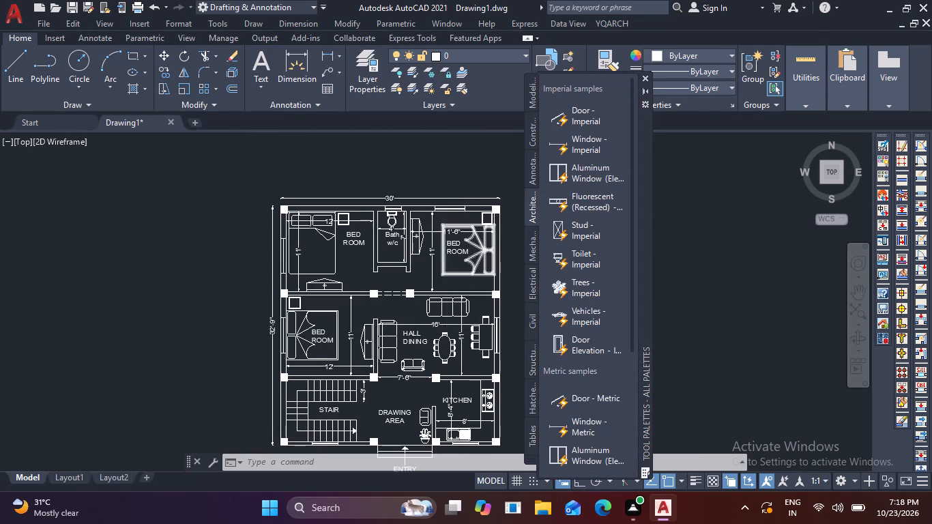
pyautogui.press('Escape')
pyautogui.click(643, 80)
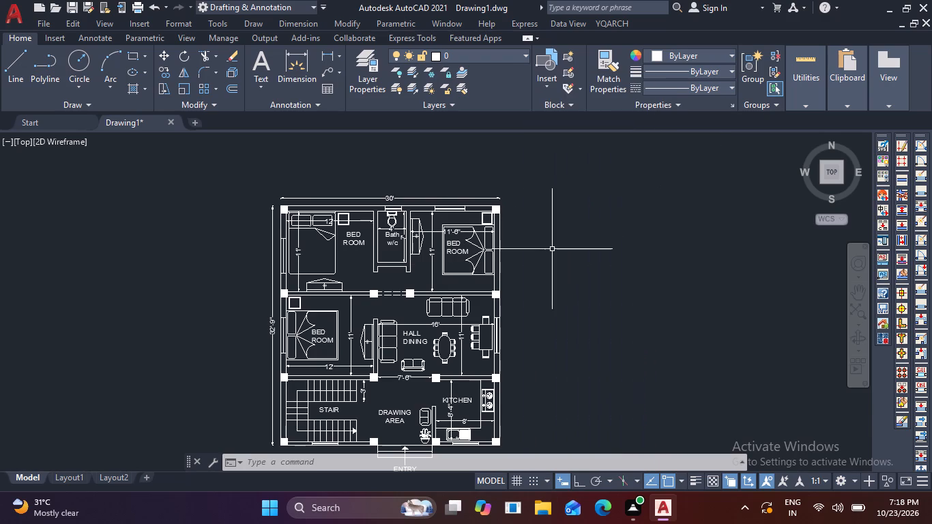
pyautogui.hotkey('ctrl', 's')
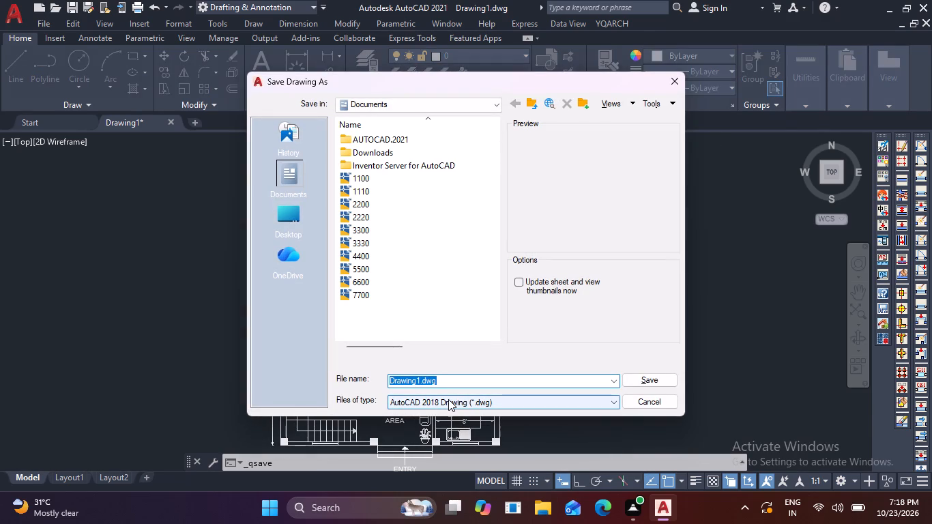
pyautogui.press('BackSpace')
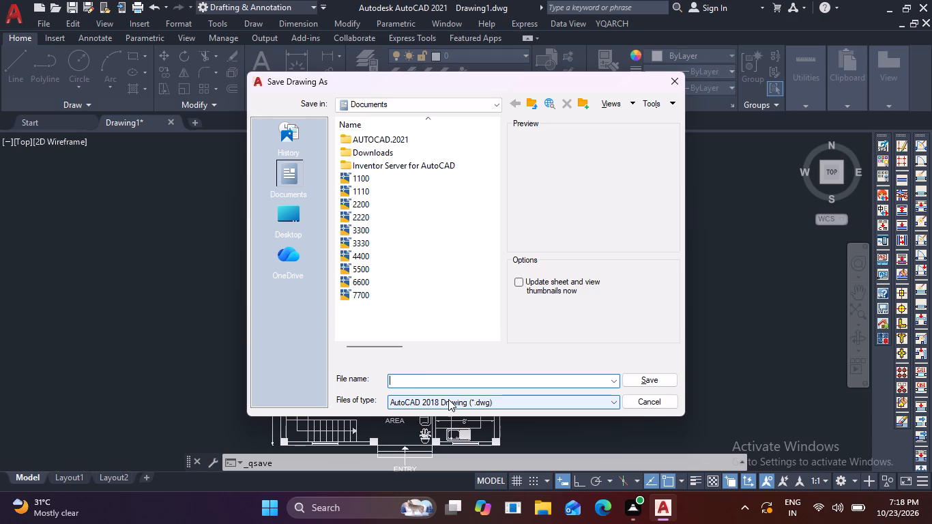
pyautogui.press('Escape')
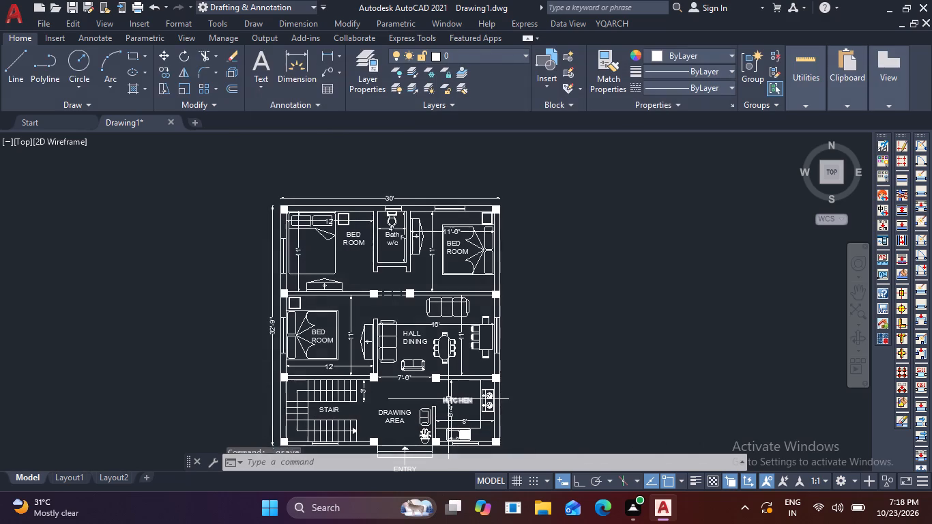
# Hatch the upper exterior wall beside the bathroom window and the connected bath partitions with ANSI32 at scale 6.
pyautogui.write('H')
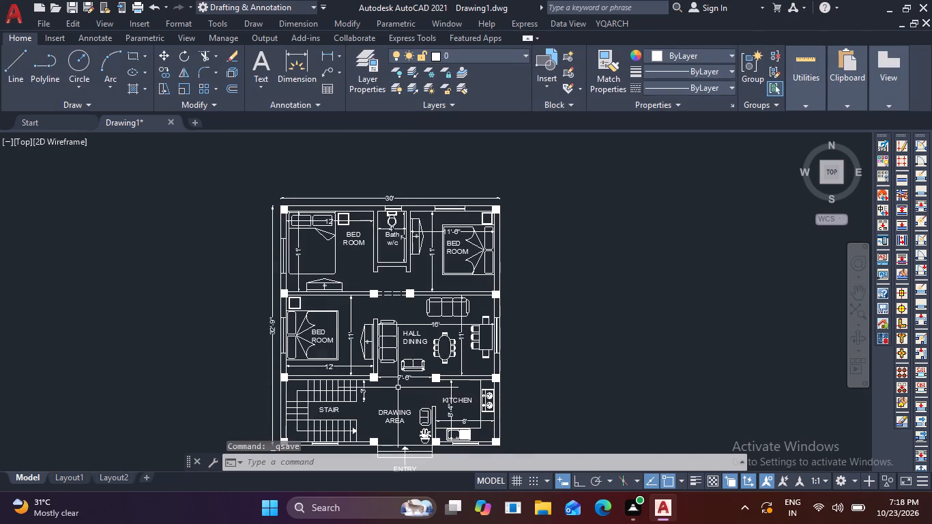
pyautogui.press('space')
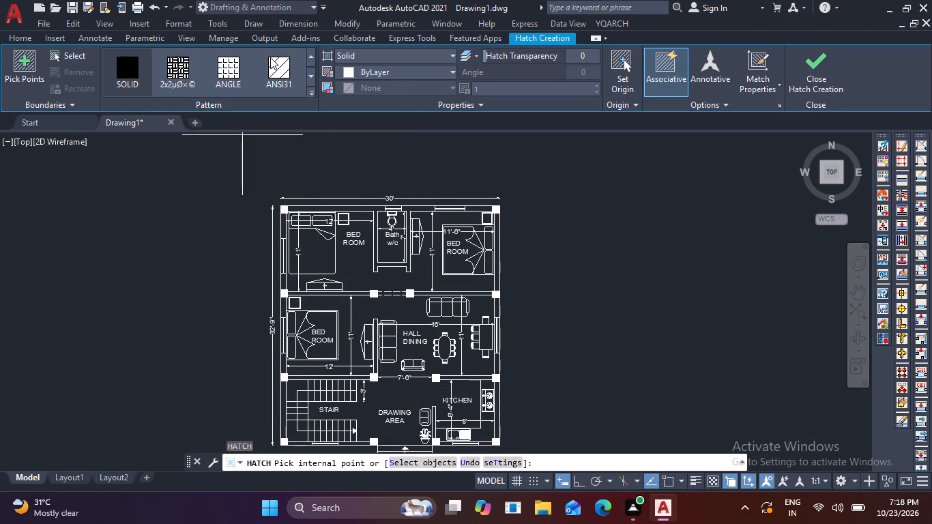
pyautogui.click(310, 88)
pyautogui.click(133, 121)
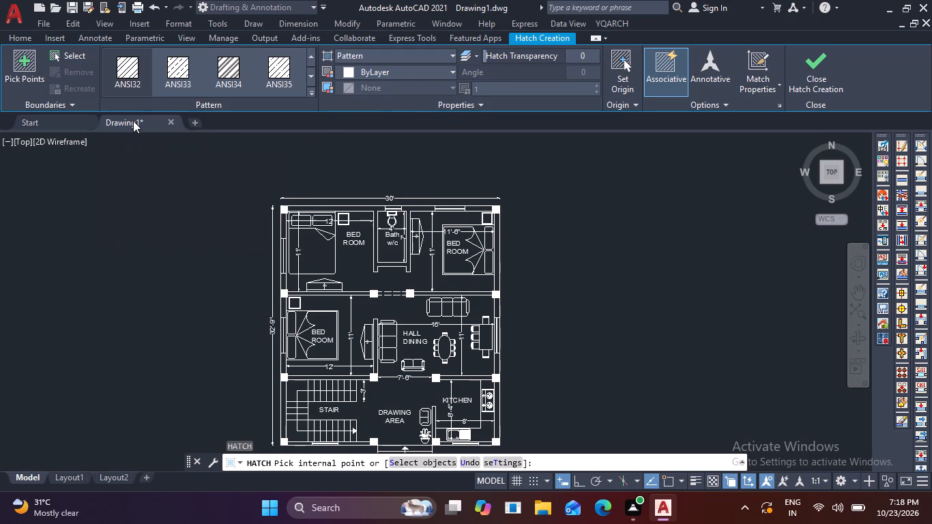
pyautogui.scroll(1, 303, 220)
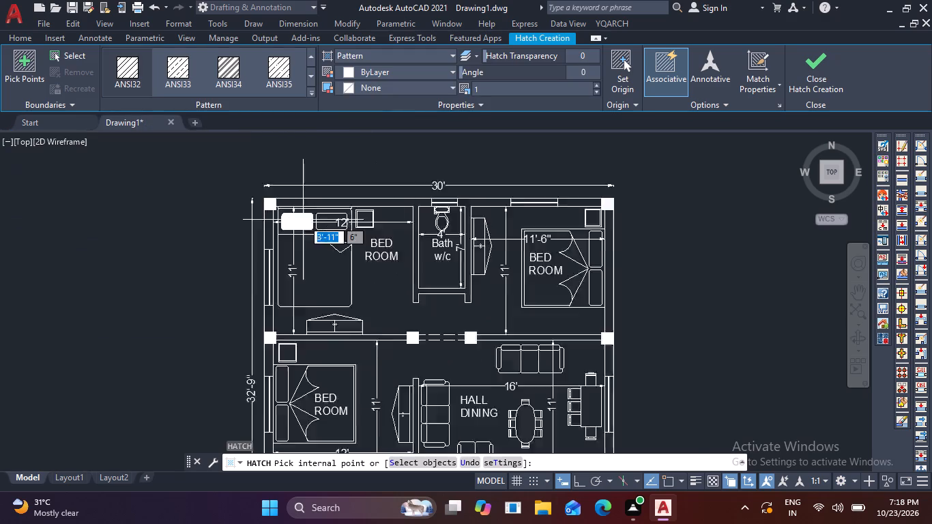
pyautogui.scroll(2, 303, 220)
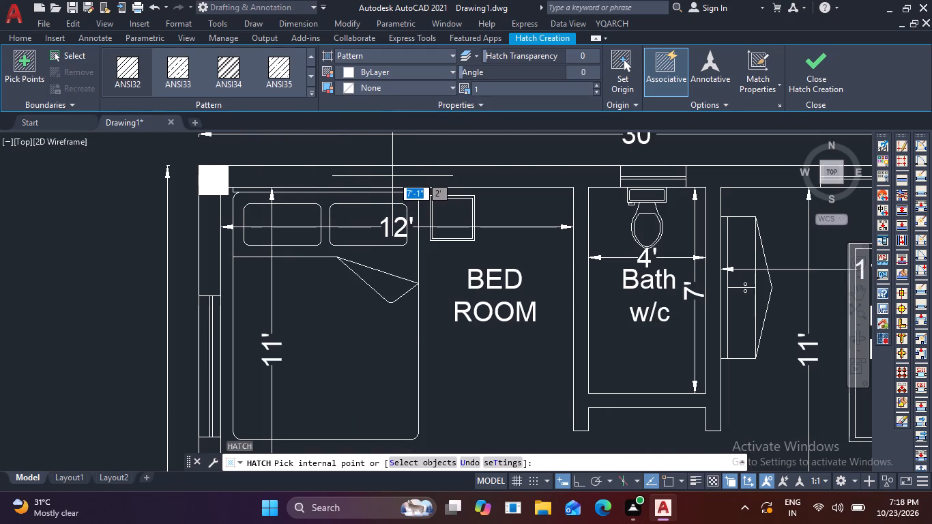
pyautogui.moveTo(393, 176); pyautogui.dragTo(347, 188, button='middle')
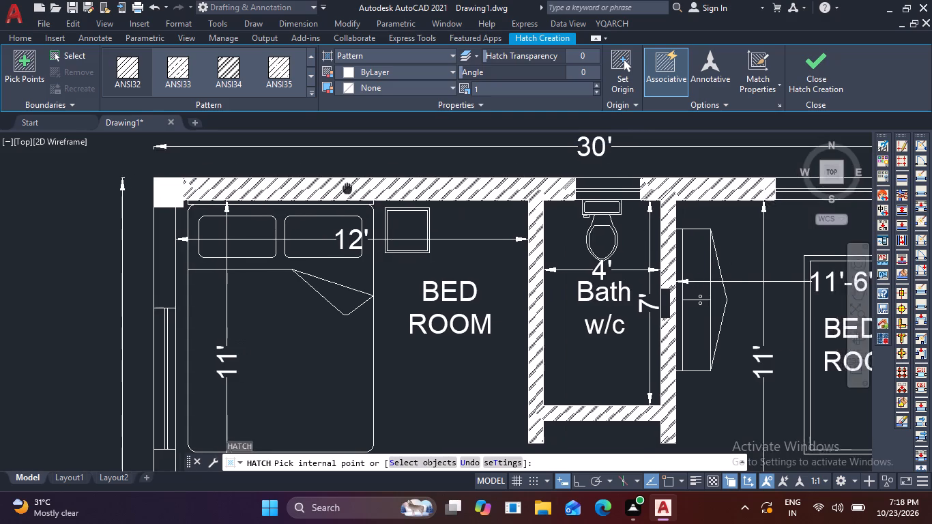
pyautogui.moveTo(347, 188); pyautogui.dragTo(288, 204, button='middle')
pyautogui.click(288, 204)
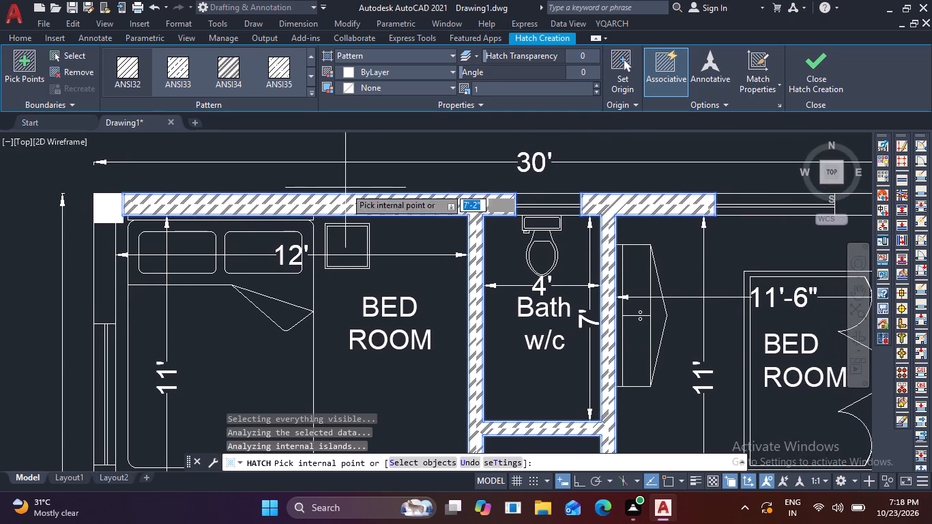
pyautogui.click(517, 85)
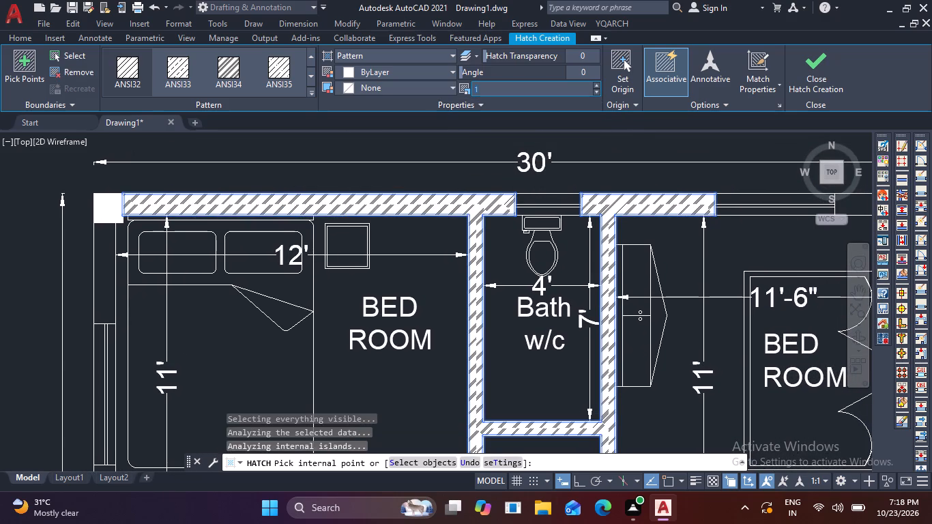
pyautogui.press('6')
pyautogui.press('Return')
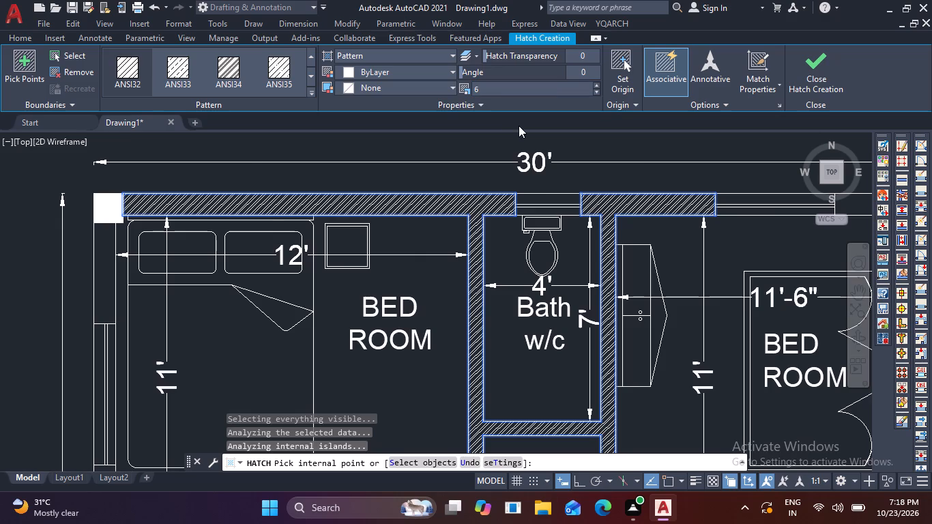
# Add the same hatch to the upper exterior wall between the right bedroom's window and the corner column, finishing the hatch.
pyautogui.scroll(-1, 519, 134)
pyautogui.moveTo(516, 141); pyautogui.dragTo(237, 192, button='middle')
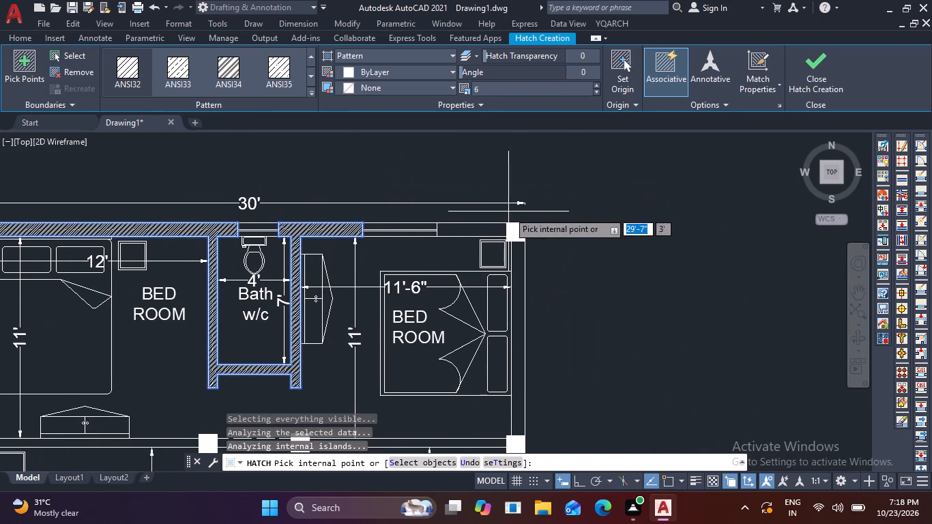
pyautogui.click(474, 230)
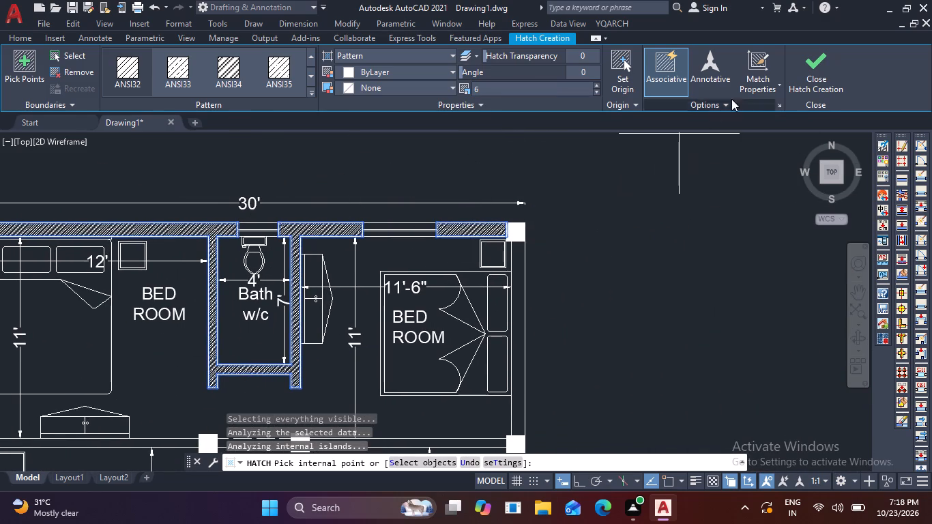
pyautogui.click(795, 74)
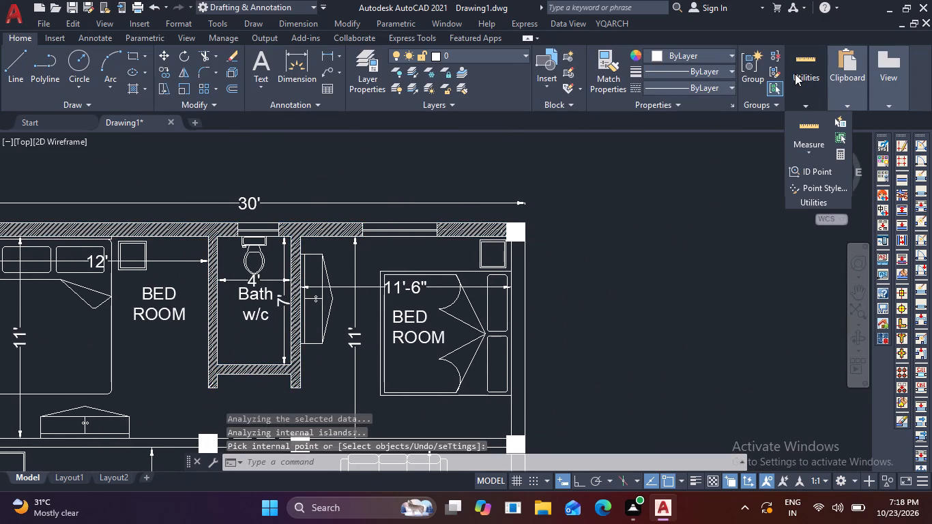
# Hatch the upper-right bedroom's outer side wall and the upper-left bedroom's outer wall above and below its window with ANSI34.
pyautogui.press('space')
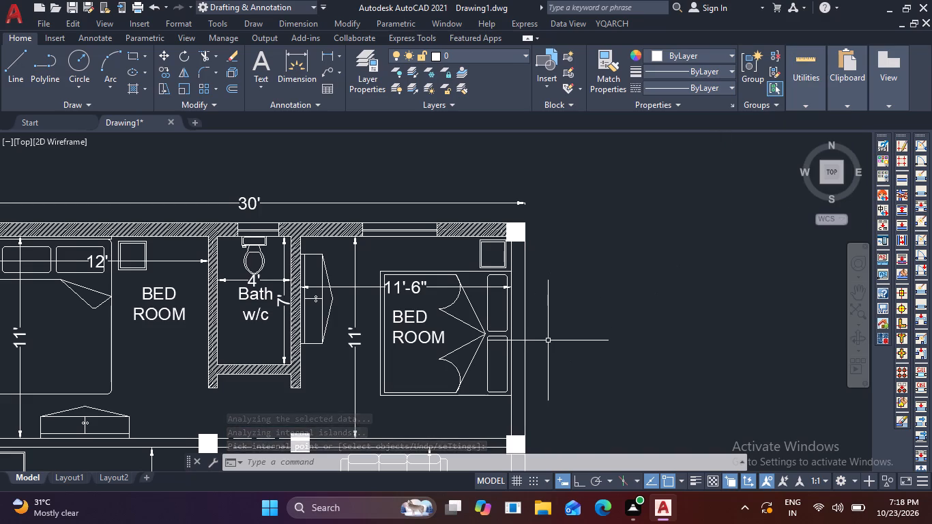
pyautogui.moveTo(548, 340); pyautogui.dragTo(535, 293, button='middle')
pyautogui.write('H')
pyautogui.press('space')
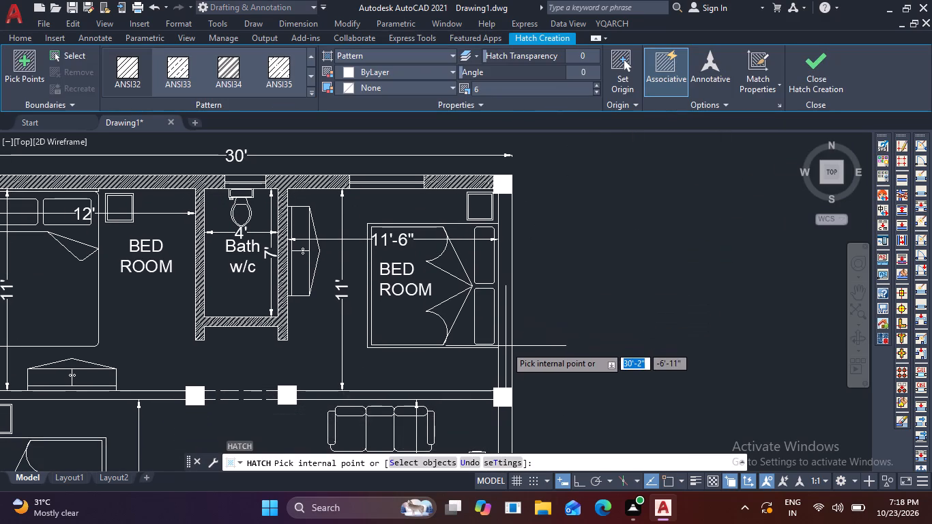
pyautogui.click(226, 70)
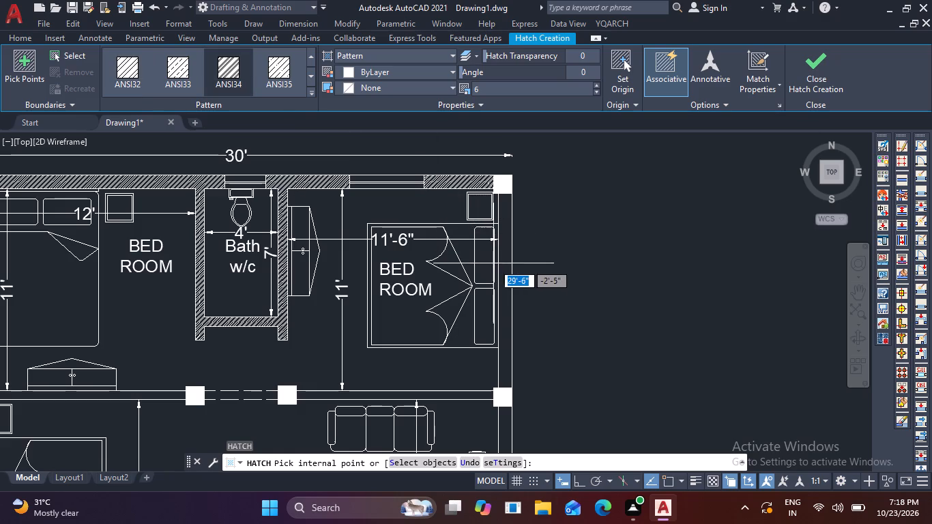
pyautogui.click(504, 269)
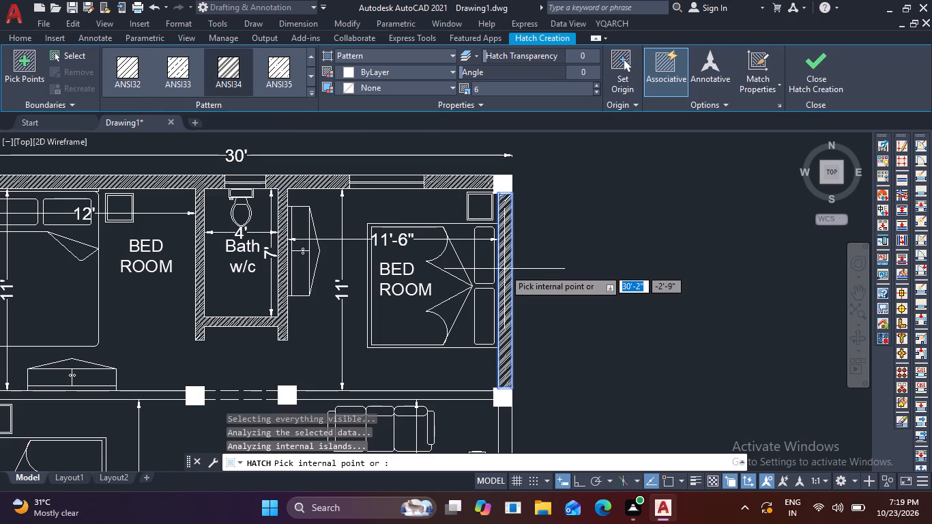
pyautogui.scroll(-1, 546, 321)
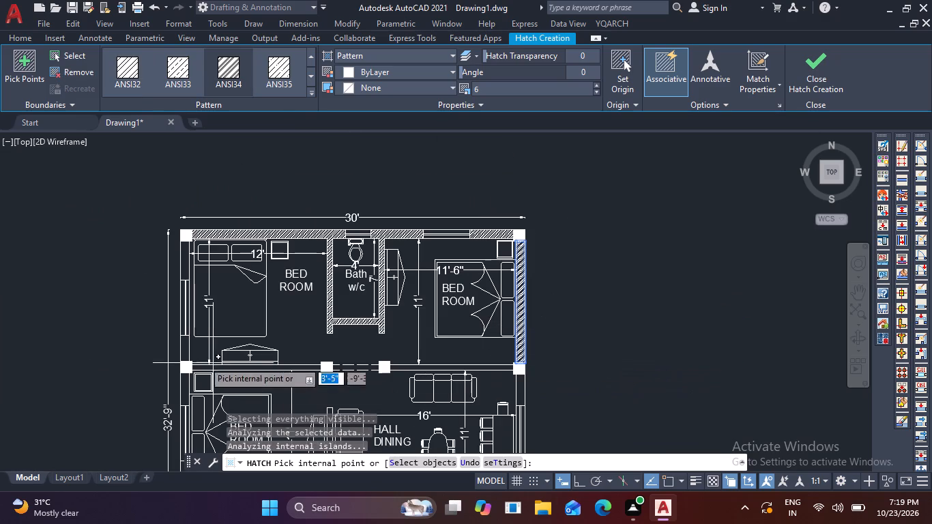
pyautogui.scroll(1, 174, 261)
pyautogui.click(194, 249)
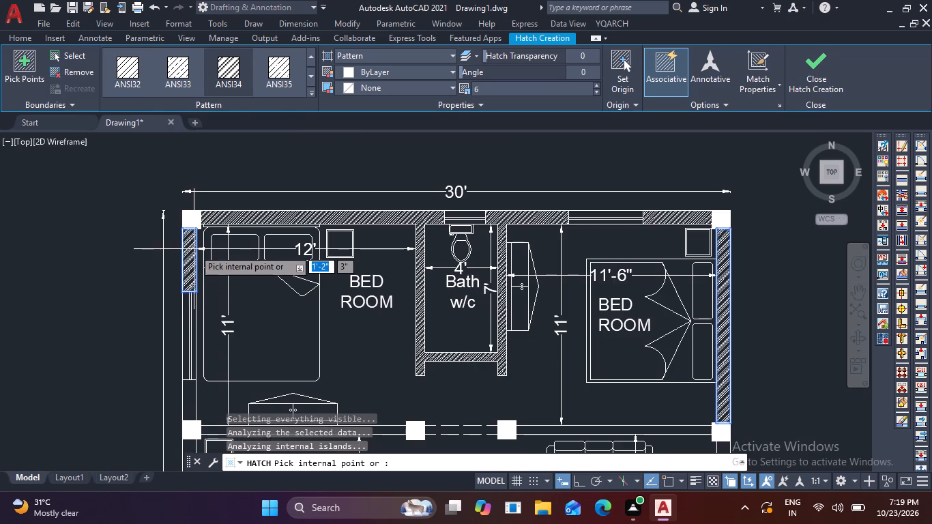
pyautogui.moveTo(113, 360); pyautogui.dragTo(106, 252, button='middle')
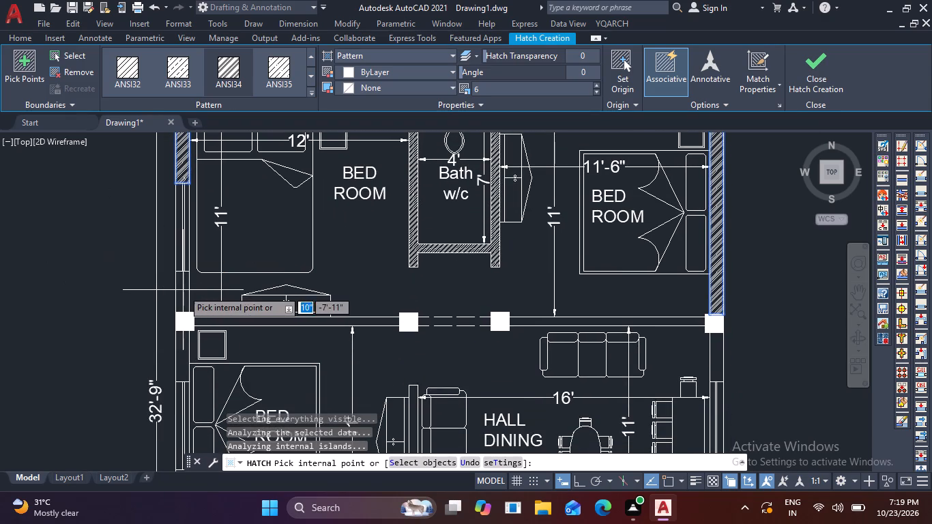
pyautogui.click(184, 290)
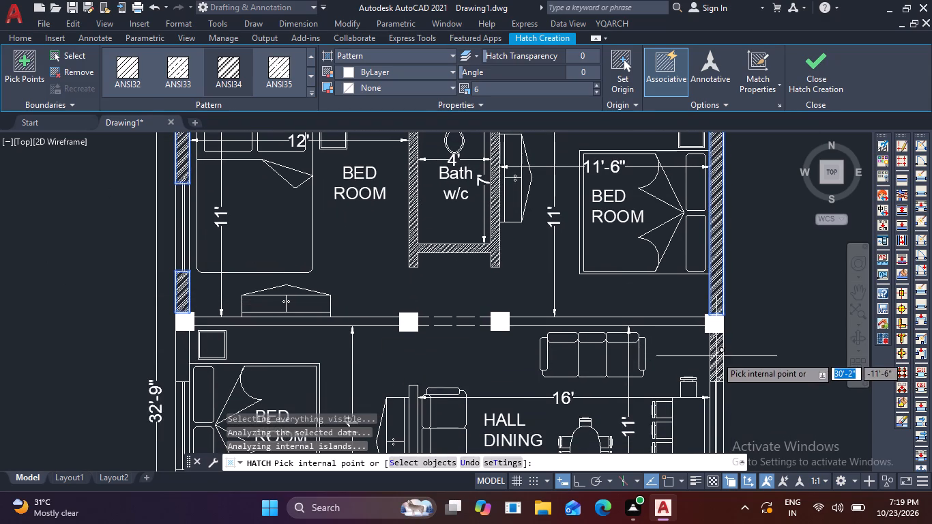
# Add the ANSI34 hatch to the hall's outer wall above its window and both partitions below the upper bedrooms, finishing the hatch.
pyautogui.click(716, 356)
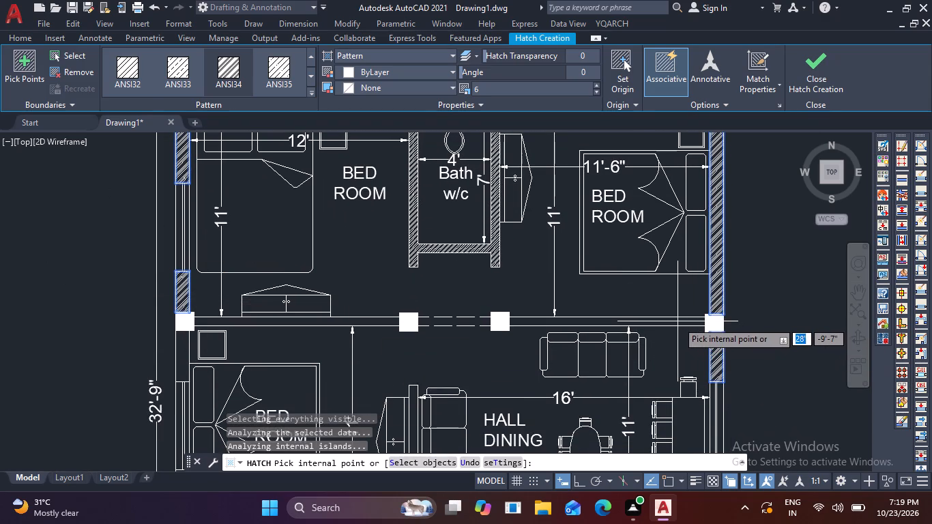
pyautogui.click(678, 321)
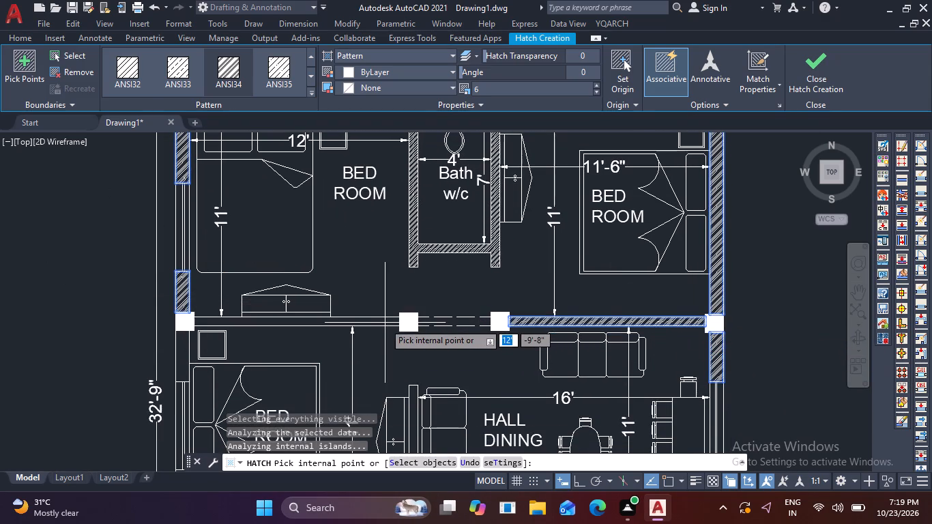
pyautogui.click(384, 323)
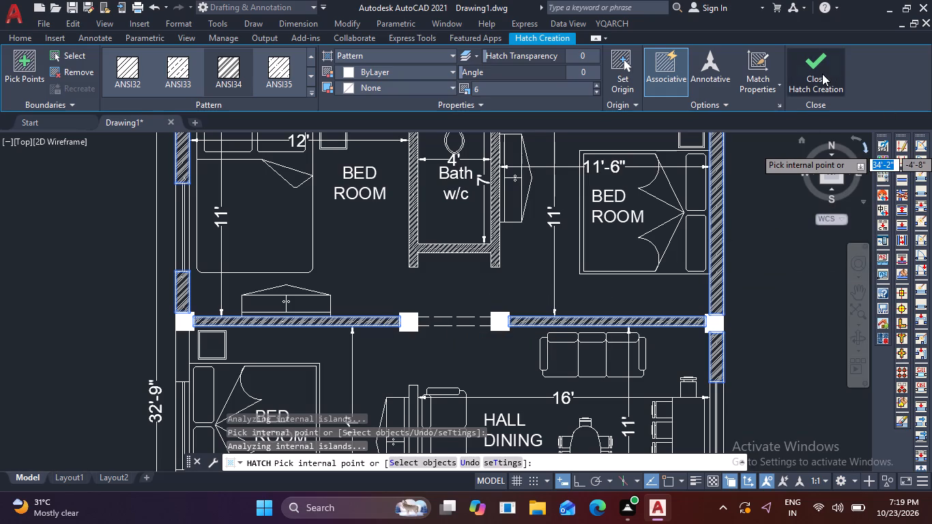
pyautogui.click(822, 74)
# Hatch the hall's outer wall below its window, the hall-kitchen partition, the kitchen's outer side wall and the front wall beside its window at scale 6.
pyautogui.scroll(-2, 768, 265)
pyautogui.moveTo(776, 349); pyautogui.dragTo(534, 274, button='middle')
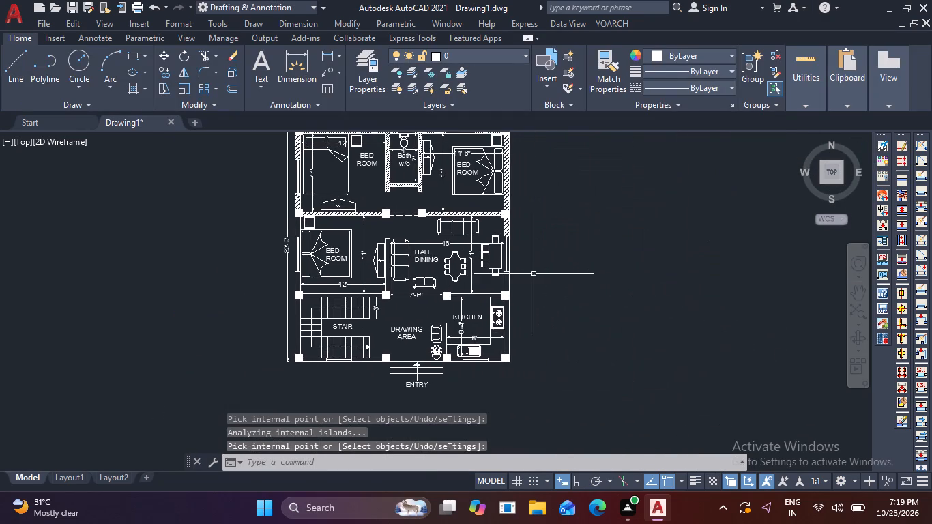
pyautogui.scroll(2, 508, 269)
pyautogui.press('space')
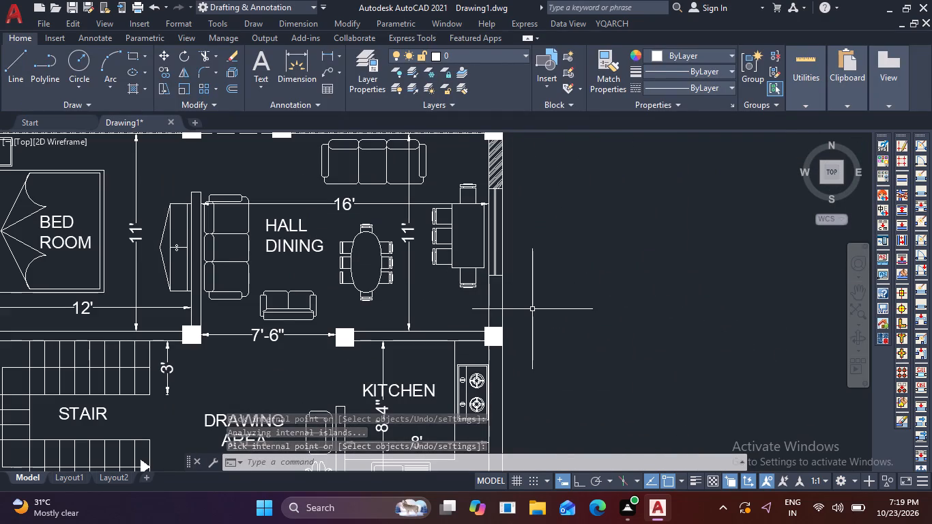
pyautogui.click(493, 314)
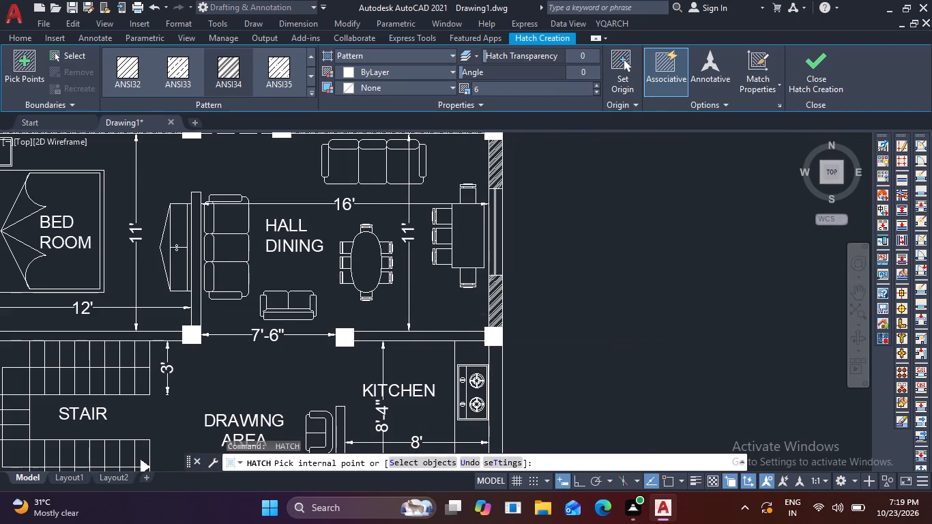
pyautogui.click(457, 337)
pyautogui.moveTo(547, 353); pyautogui.dragTo(535, 229, button='middle')
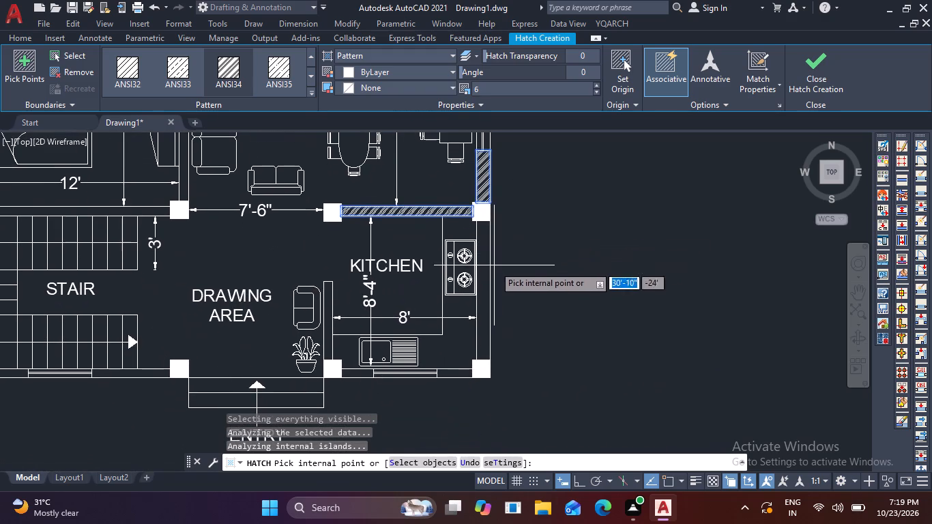
pyautogui.click(488, 278)
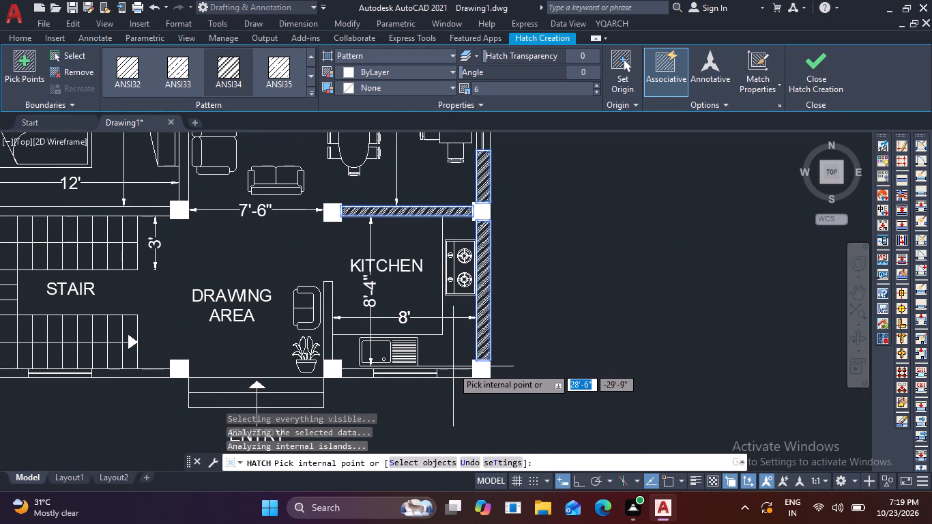
pyautogui.scroll(2, 457, 377)
pyautogui.click(453, 372)
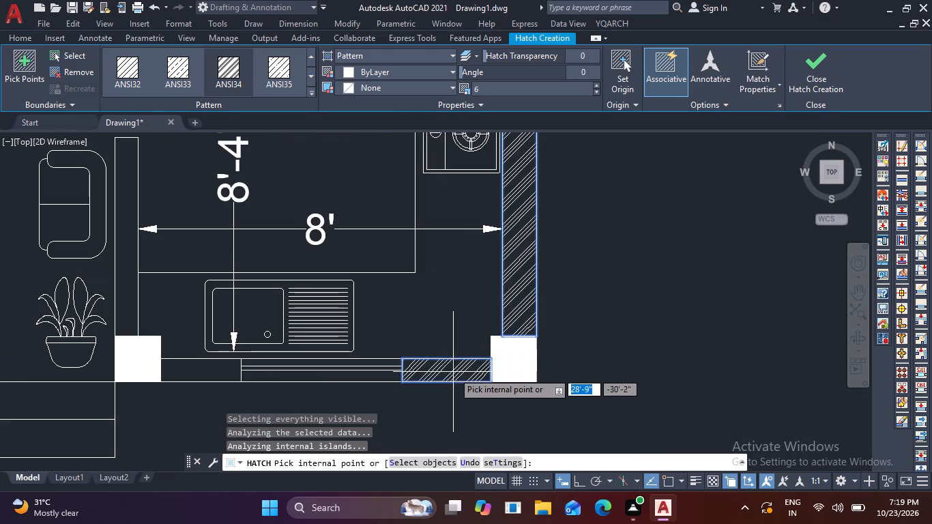
pyautogui.click(229, 373)
pyautogui.scroll(-3, 302, 364)
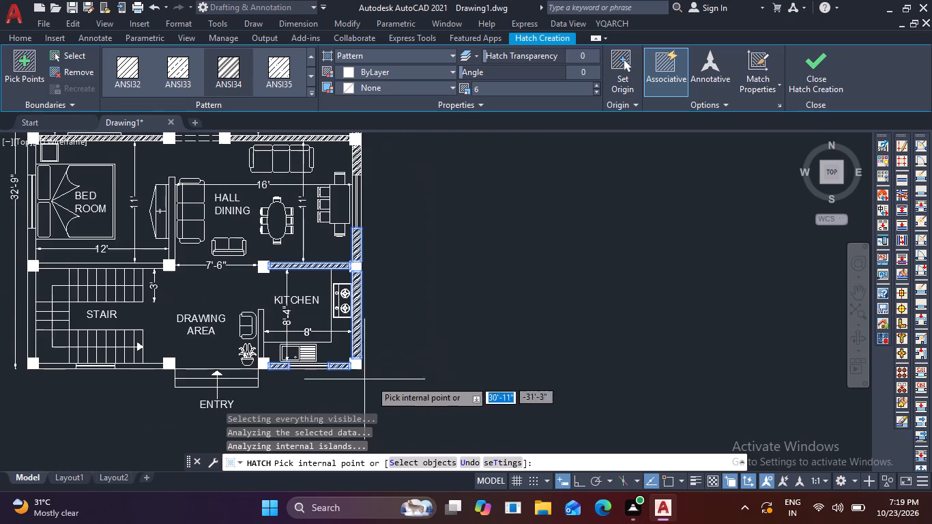
# Add the same hatch to the stair's front wall on both sides of its window and to its outer side wall.
pyautogui.moveTo(426, 381); pyautogui.dragTo(606, 330, button='middle')
pyautogui.scroll(1, 291, 326)
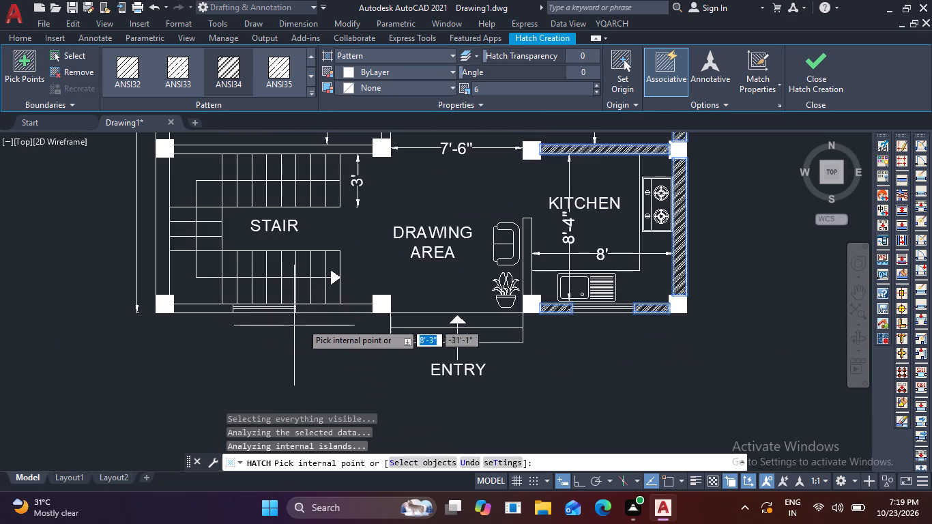
pyautogui.click(333, 310)
pyautogui.scroll(2, 198, 314)
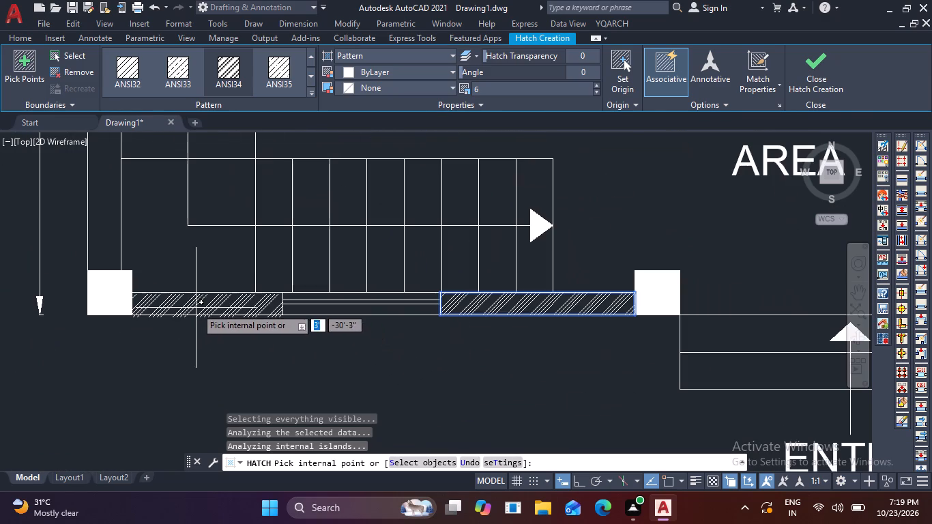
pyautogui.click(196, 308)
pyautogui.scroll(-2, 183, 329)
pyautogui.moveTo(188, 347); pyautogui.dragTo(308, 437, button='middle')
pyautogui.click(272, 330)
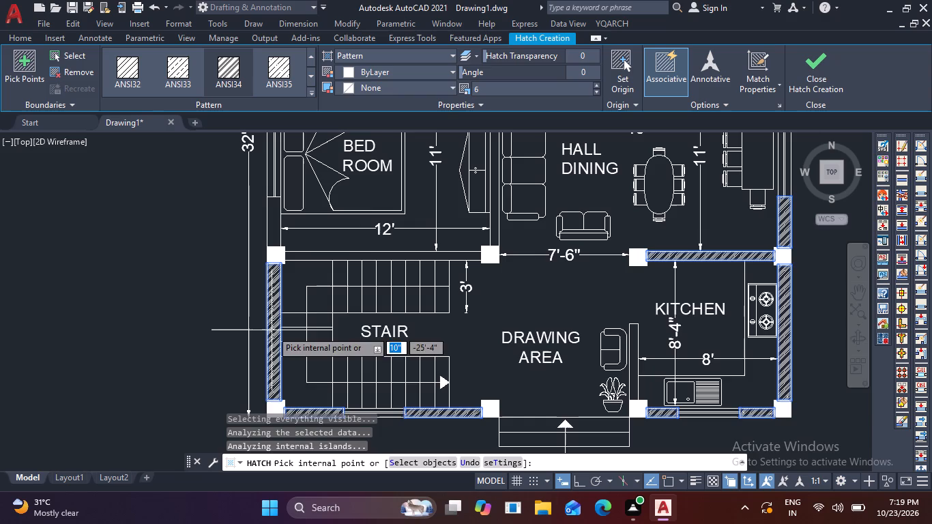
# Hatch the partition between stair and lower bedroom and that bedroom's outer wall below and above its window, finishing the hatch.
pyautogui.moveTo(244, 306); pyautogui.dragTo(223, 414, button='middle')
pyautogui.scroll(2, 313, 366)
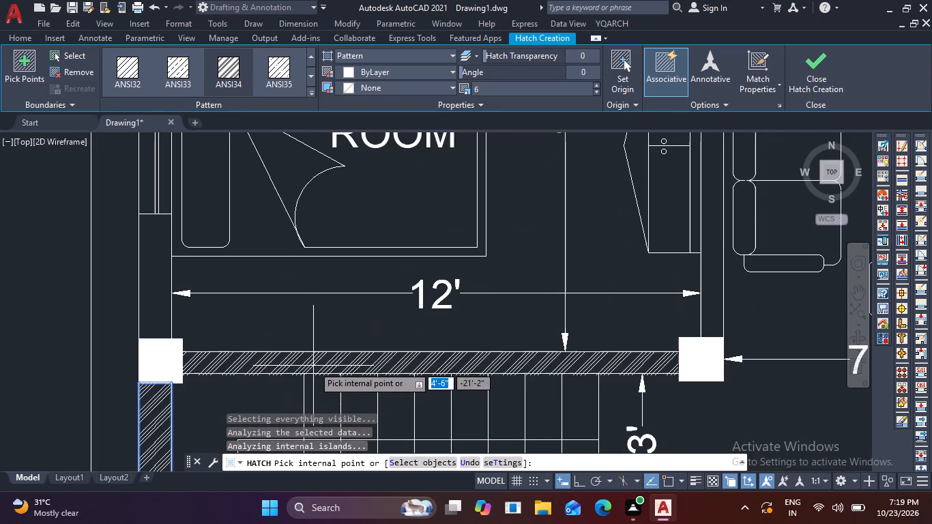
pyautogui.click(313, 366)
pyautogui.scroll(-1, 147, 341)
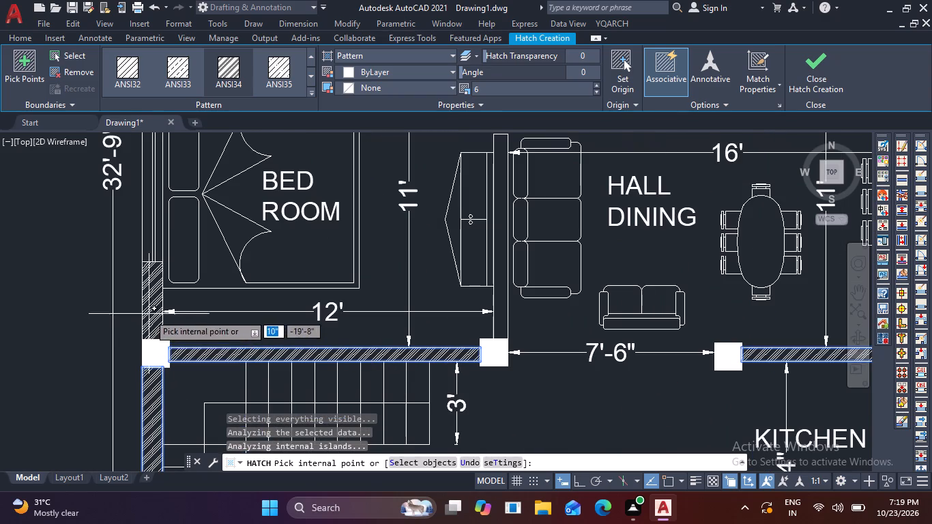
pyautogui.click(152, 308)
pyautogui.scroll(-2, 106, 313)
pyautogui.moveTo(106, 313); pyautogui.dragTo(91, 443, button='middle')
pyautogui.scroll(1, 139, 293)
pyautogui.click(107, 300)
pyautogui.scroll(-2, 107, 301)
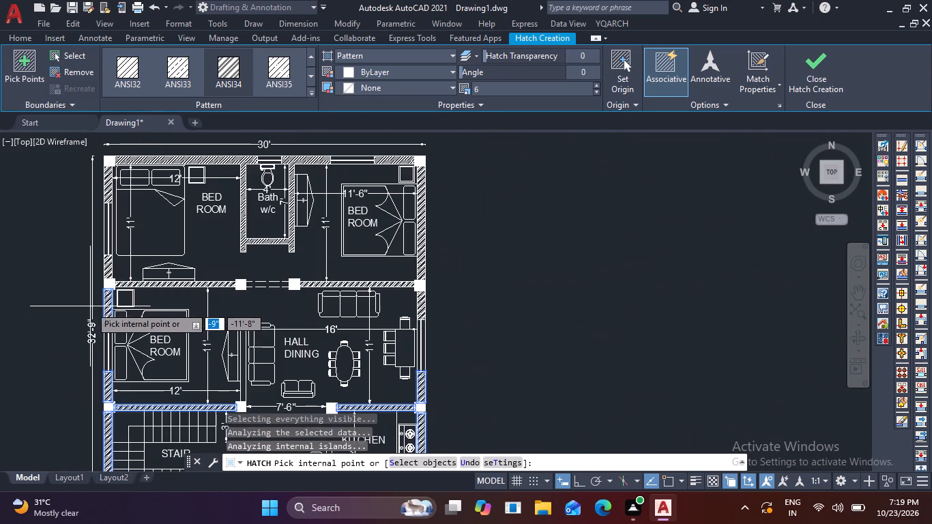
pyautogui.click(804, 76)
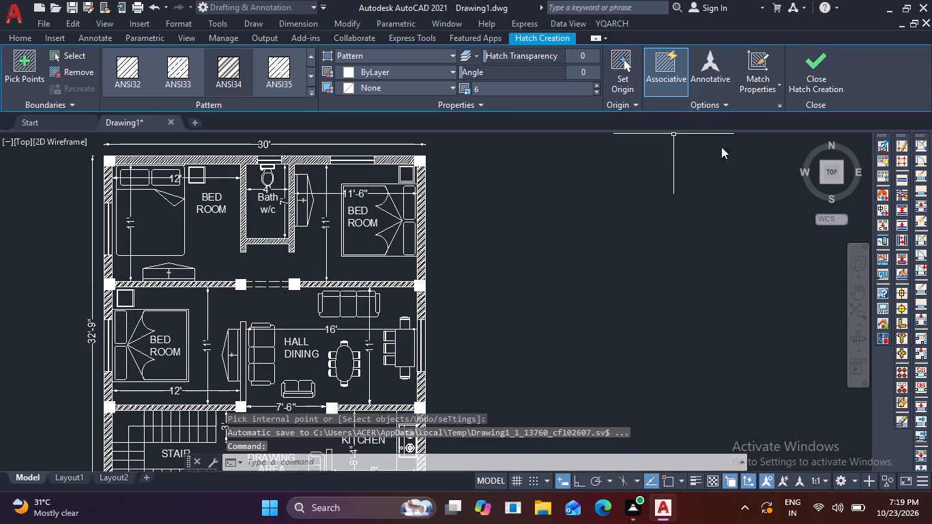
# Examine the whole floor plan, from the upper bedrooms and bath to the entry, to check the wall hatching.
pyautogui.scroll(-2, 619, 223)
pyautogui.scroll(2, 555, 282)
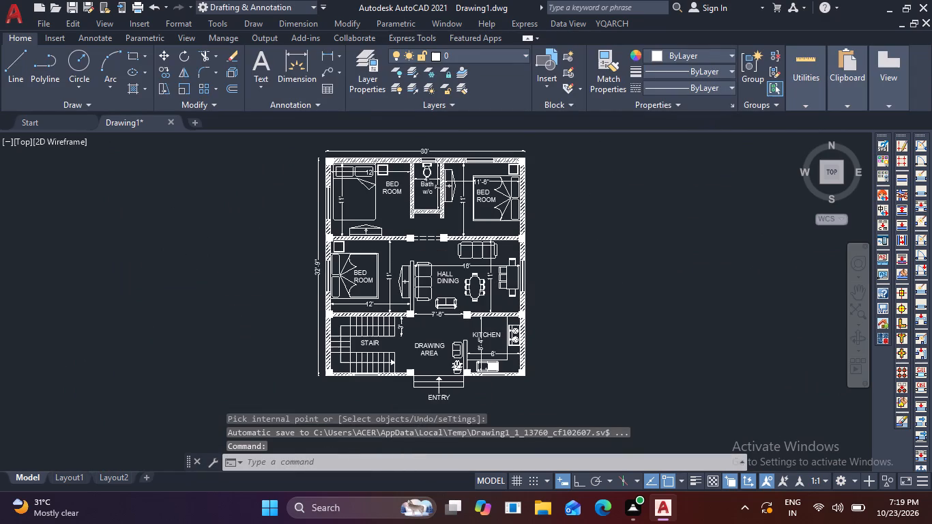
pyautogui.moveTo(553, 264); pyautogui.dragTo(553, 293, button='middle')
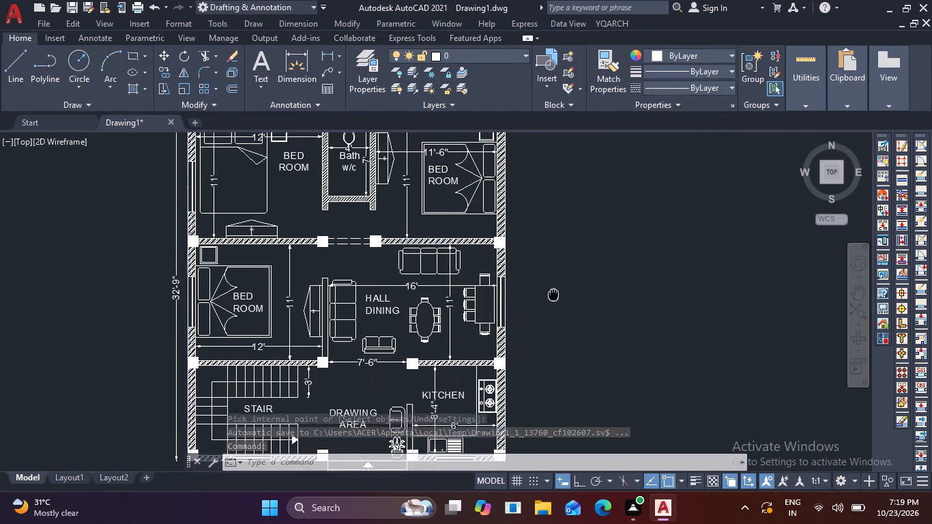
pyautogui.moveTo(553, 293); pyautogui.dragTo(556, 336, button='middle')
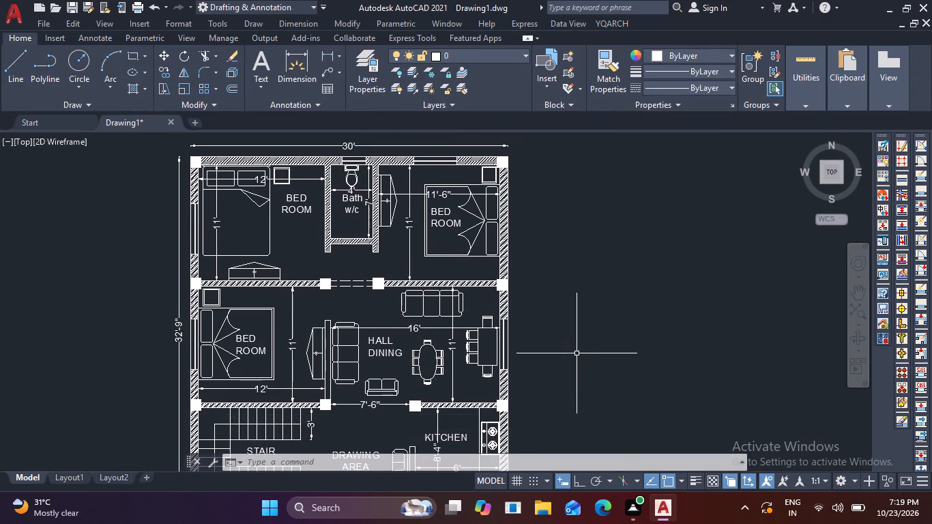
pyautogui.scroll(-1, 570, 353)
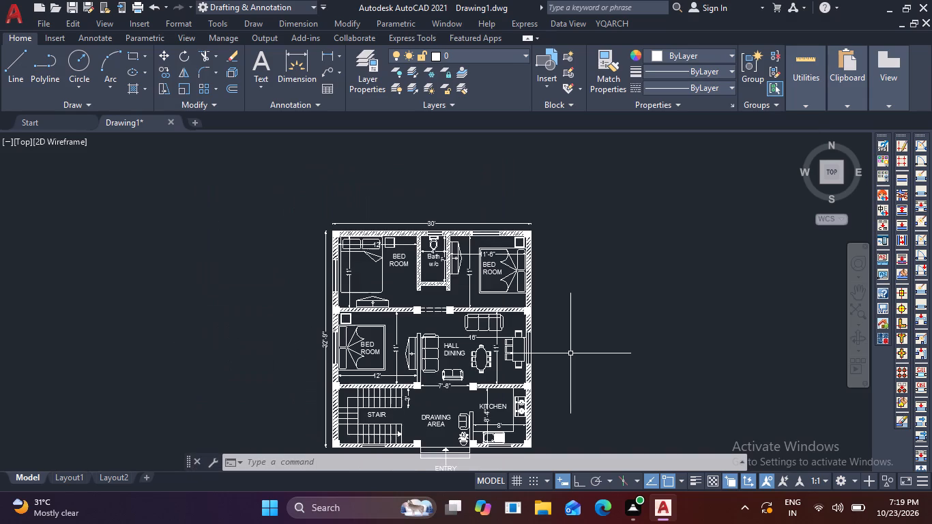
pyautogui.moveTo(570, 353); pyautogui.dragTo(569, 293, button='middle')
pyautogui.scroll(1, 460, 370)
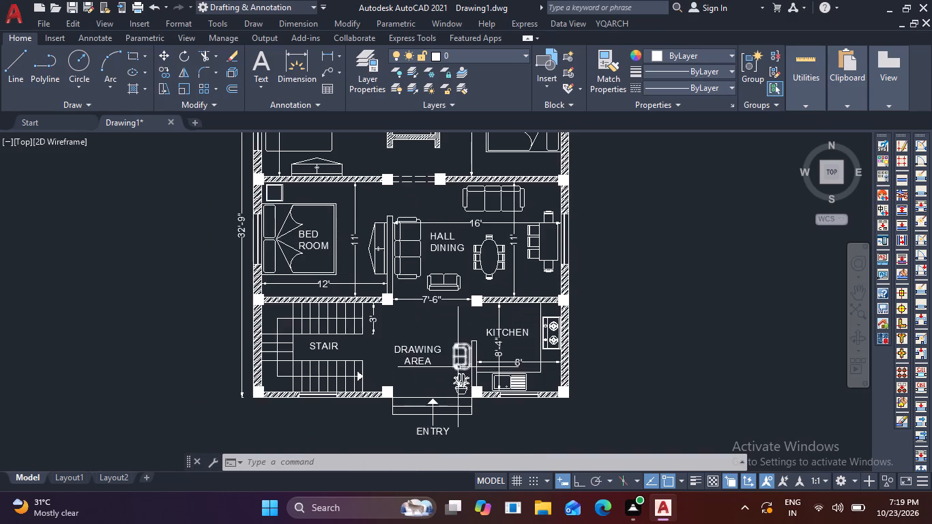
pyautogui.moveTo(449, 345); pyautogui.dragTo(431, 468, button='middle')
pyautogui.scroll(2, 411, 244)
pyautogui.moveTo(411, 242); pyautogui.dragTo(410, 253, button='middle')
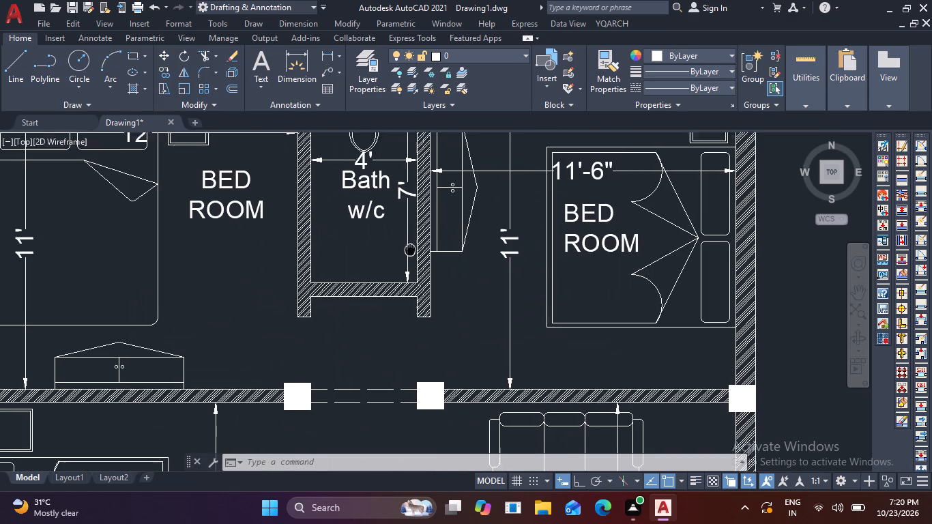
pyautogui.moveTo(410, 253); pyautogui.dragTo(377, 375, button='middle')
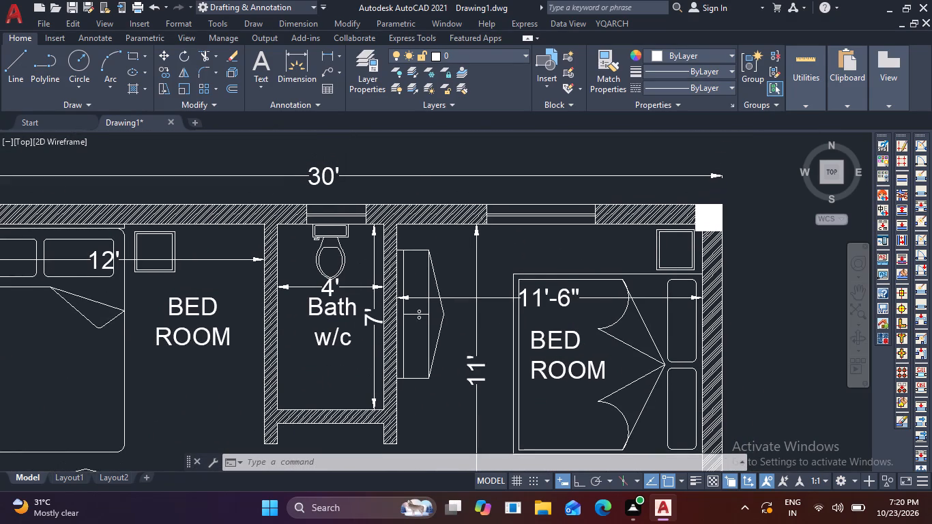
pyautogui.scroll(-2, 377, 375)
pyautogui.moveTo(452, 401); pyautogui.dragTo(450, 385, button='middle')
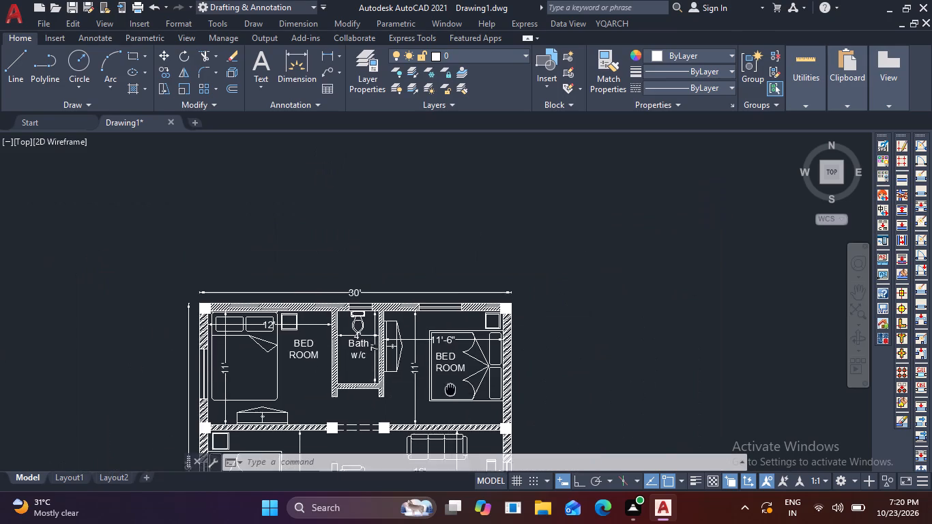
pyautogui.moveTo(450, 385); pyautogui.dragTo(478, 240, button='middle')
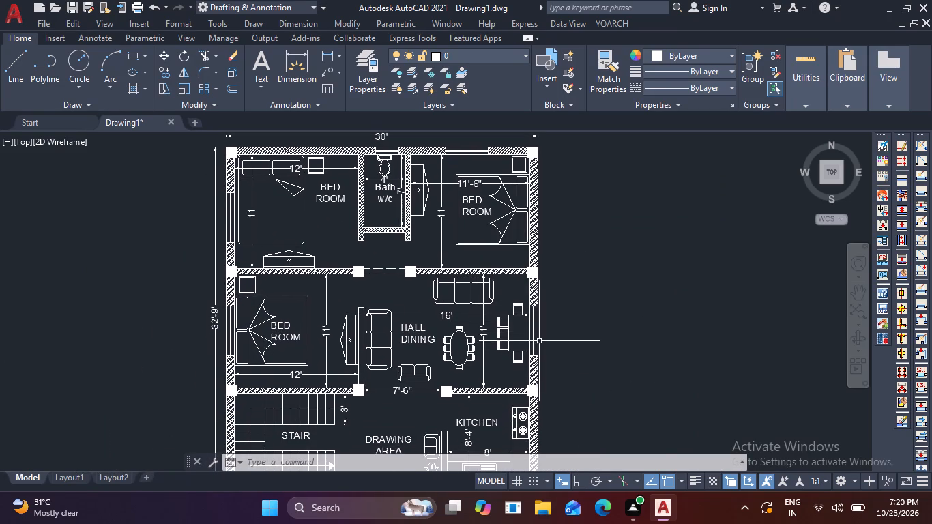
pyautogui.moveTo(535, 337); pyautogui.dragTo(538, 227, button='middle')
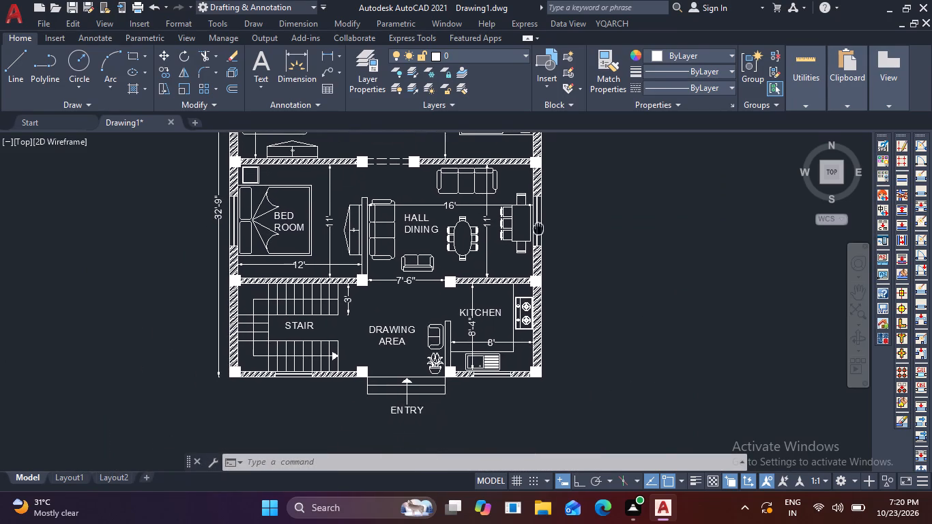
pyautogui.moveTo(538, 227); pyautogui.dragTo(538, 227, button='middle')
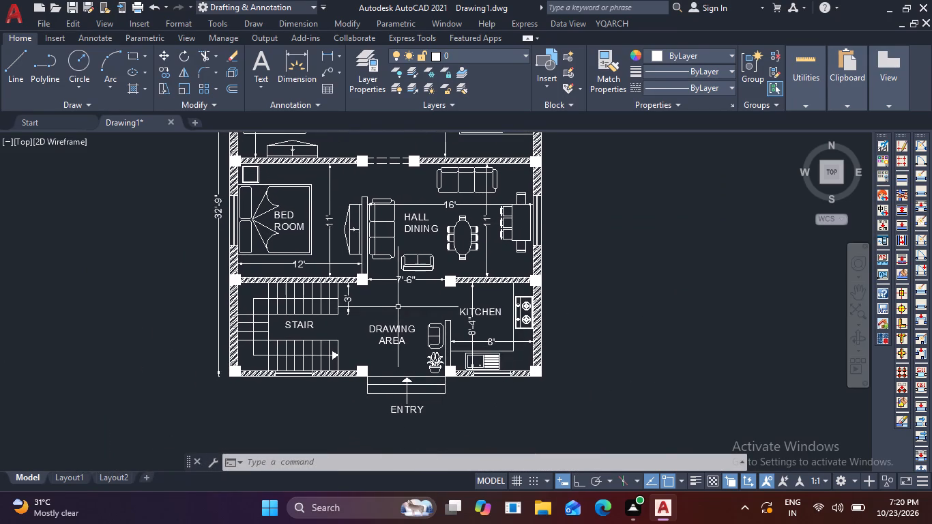
pyautogui.moveTo(398, 307); pyautogui.dragTo(381, 416, button='middle')
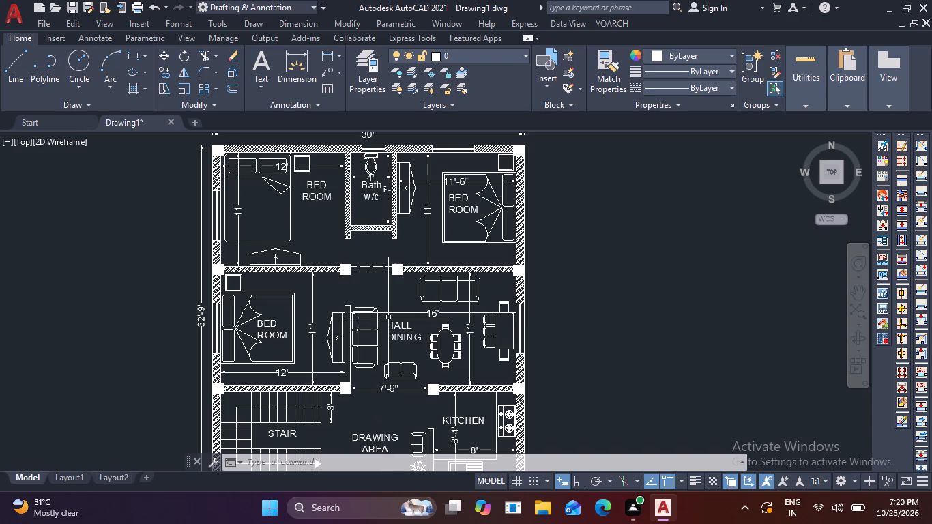
pyautogui.moveTo(388, 317); pyautogui.dragTo(390, 301, button='middle')
pyautogui.scroll(-1, 391, 300)
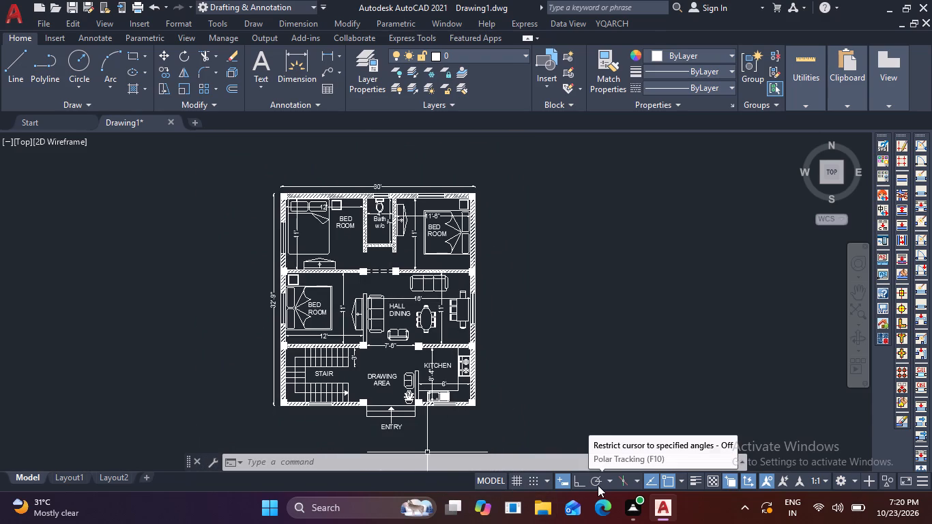
# Save the drawing as 4440 in the Documents folder in AutoCAD 2018 Drawing format.
pyautogui.hotkey('ctrl', 's')
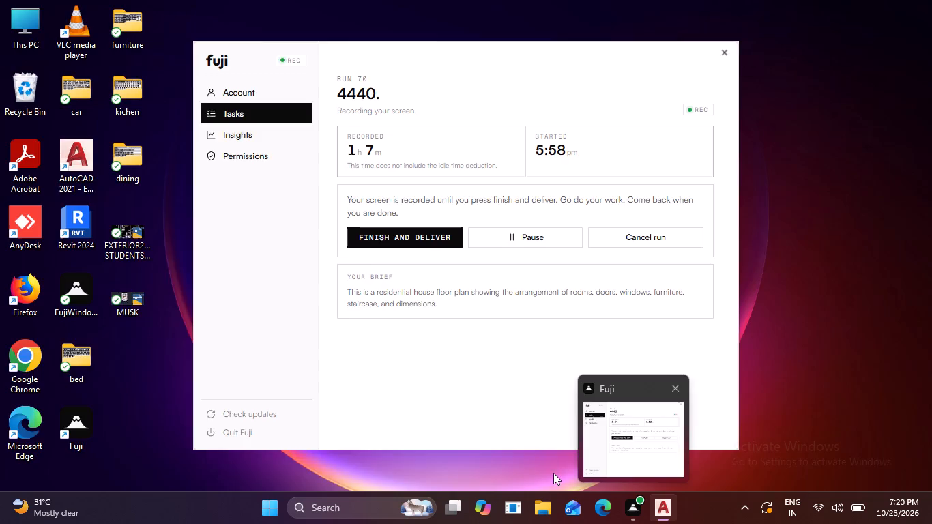
pyautogui.press('BackSpace')
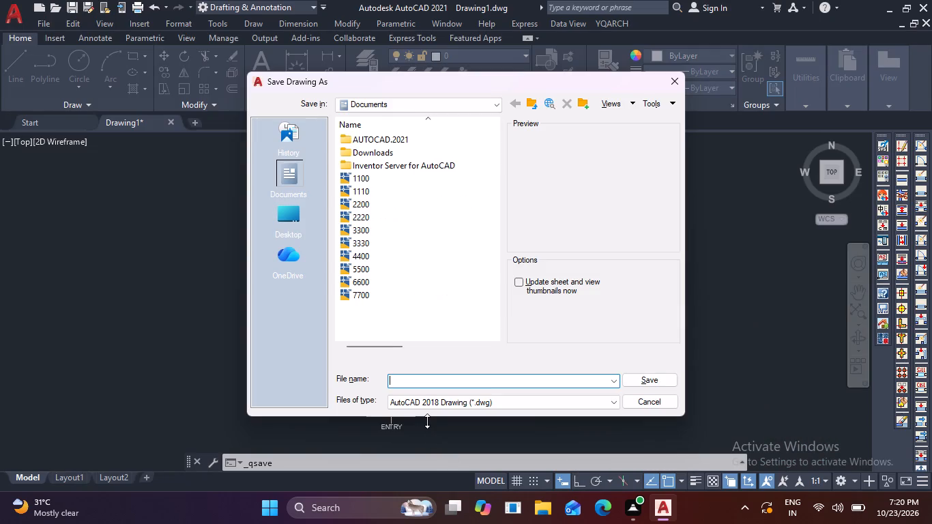
pyautogui.write('444')
pyautogui.press('0')
pyautogui.click(655, 377)
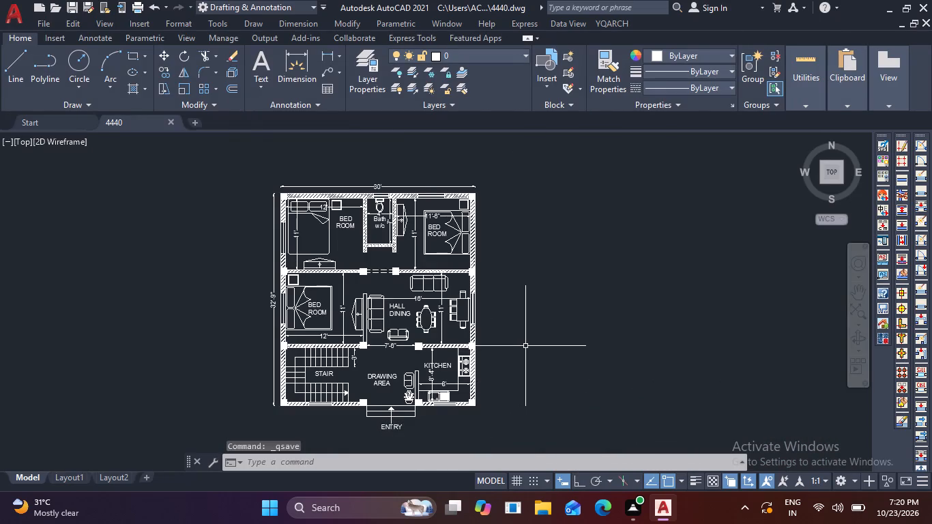
# Set up a plot using the previous plot's page setup, with a plot window enclosing the whole floor plan, its dimensions and the entry label.
pyautogui.scroll(-1, 525, 345)
pyautogui.scroll(1, 525, 345)
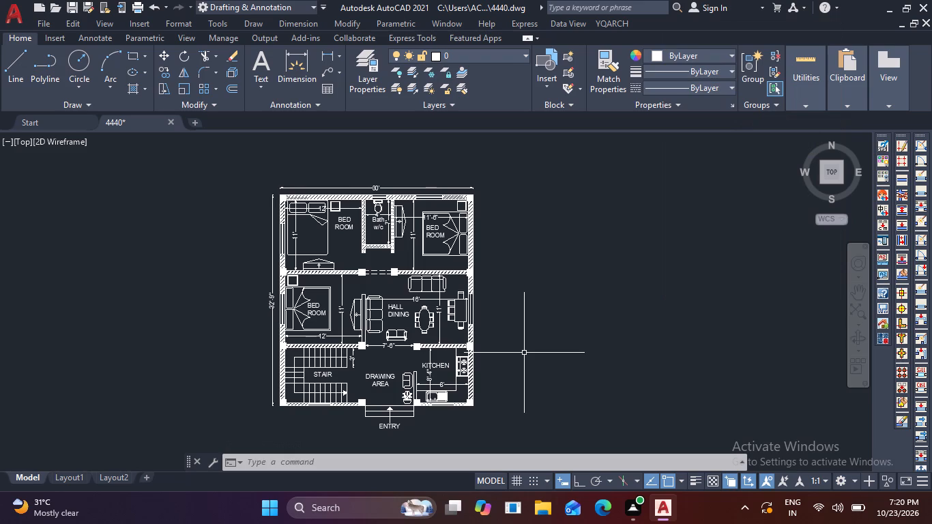
pyautogui.hotkey('ctrl', 'p')
pyautogui.click(457, 106)
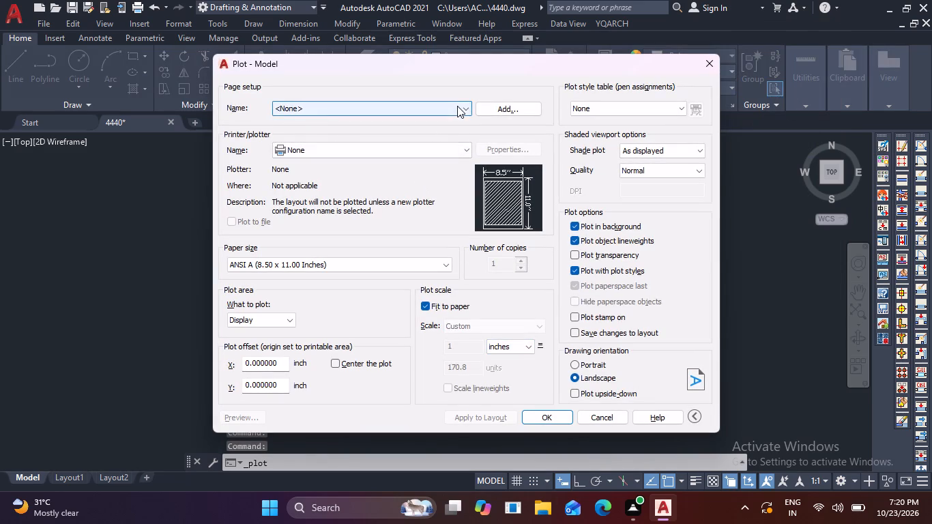
pyautogui.click(405, 134)
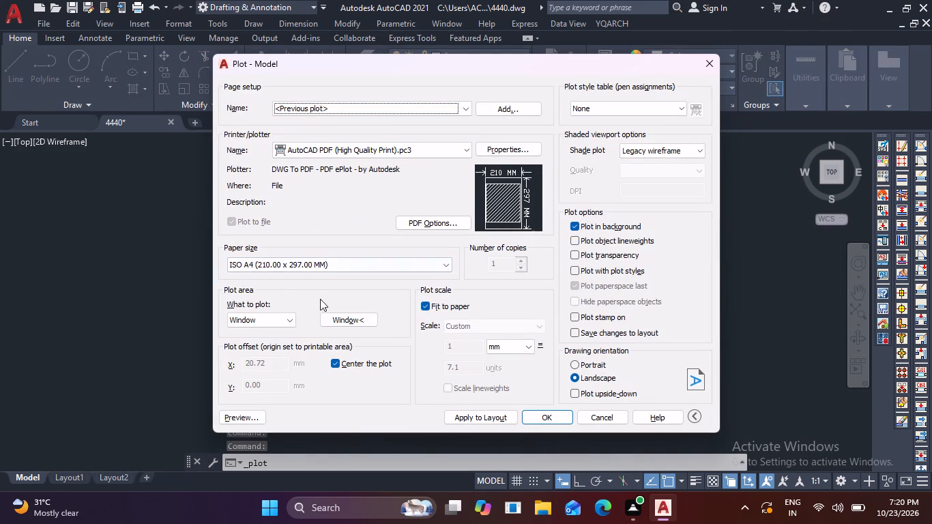
pyautogui.click(341, 319)
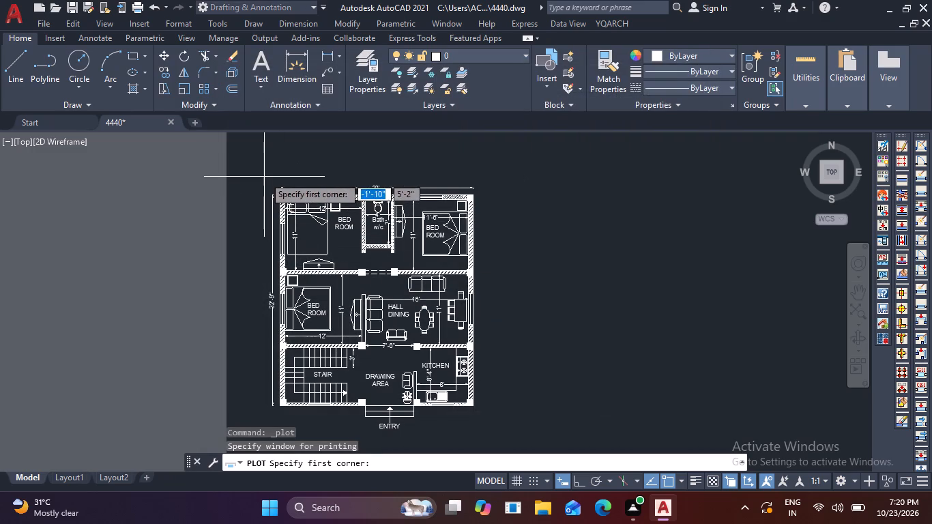
pyautogui.click(263, 177)
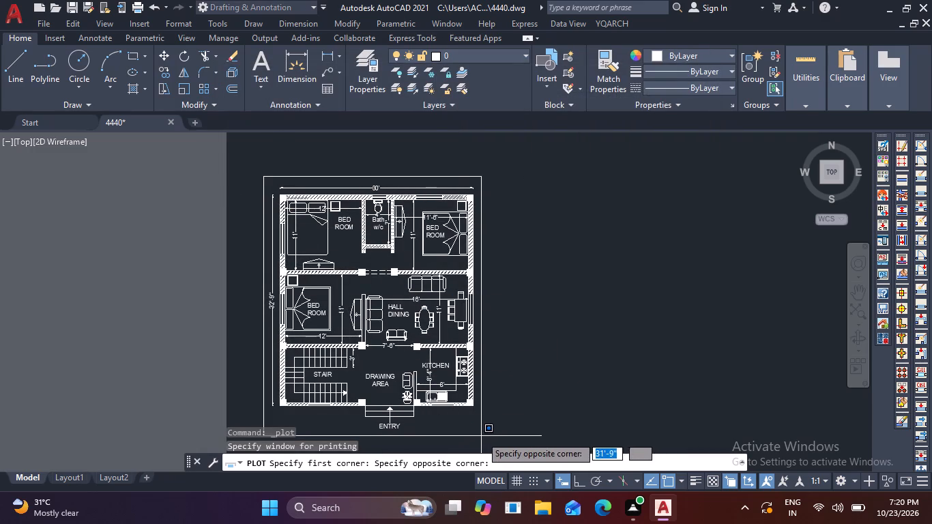
pyautogui.click(482, 437)
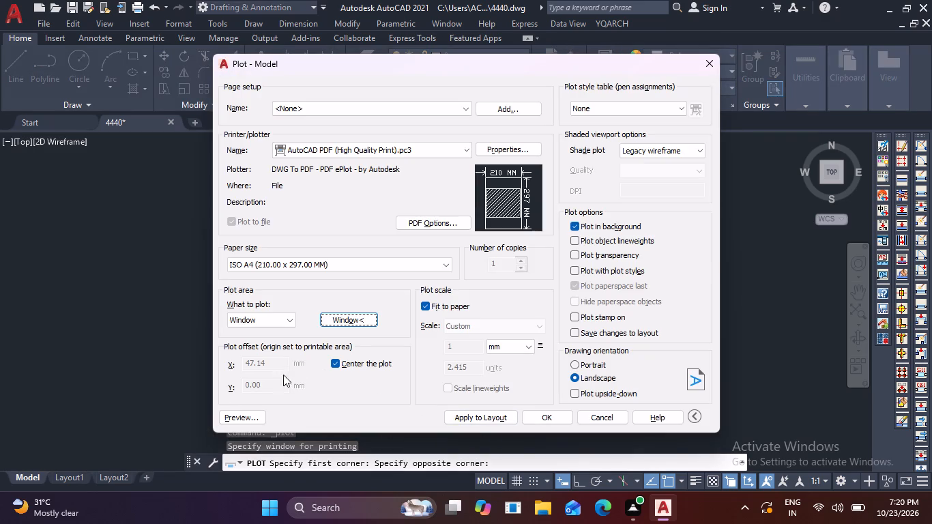
# Preview the plot and examine the floor plan on the A4 landscape sheet.
pyautogui.click(246, 419)
pyautogui.scroll(1, 381, 313)
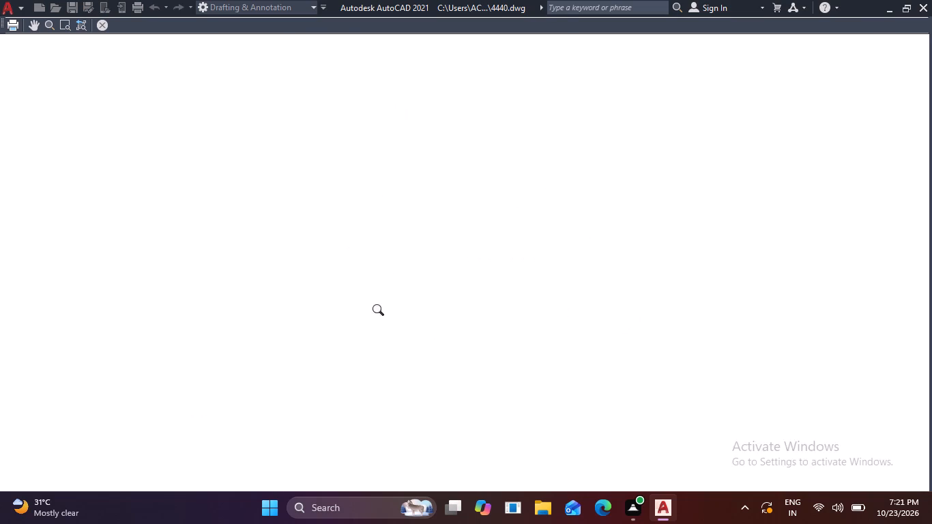
pyautogui.scroll(1, 381, 312)
pyautogui.scroll(-1, 387, 309)
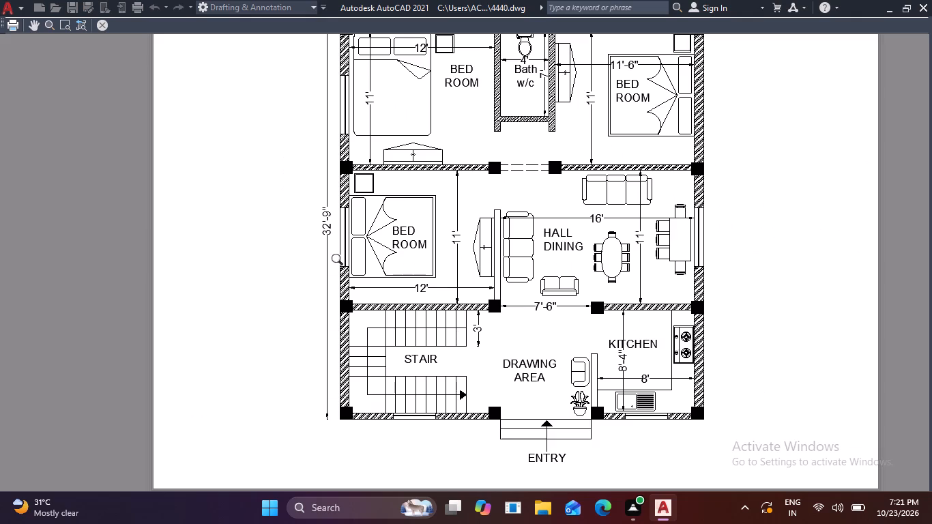
pyautogui.scroll(-1, 343, 252)
pyautogui.click(104, 24)
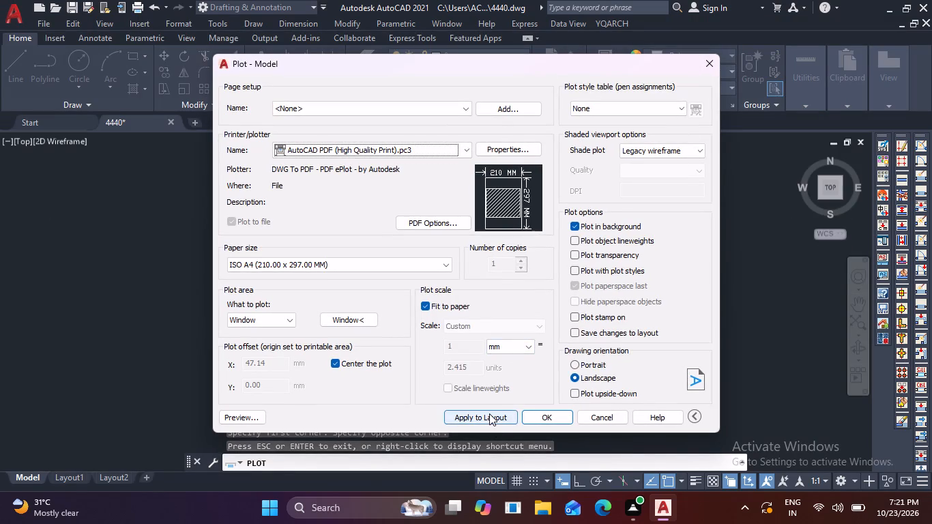
# Apply the plot settings to the layout and plot the plan to PDF as 4440-Model in the Documents folder.
pyautogui.click(489, 413)
pyautogui.click(541, 415)
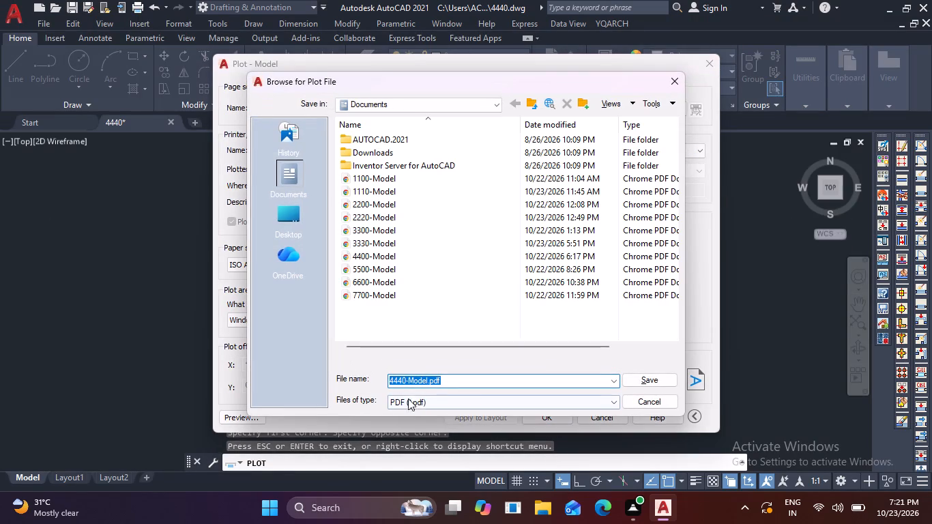
pyautogui.click(647, 383)
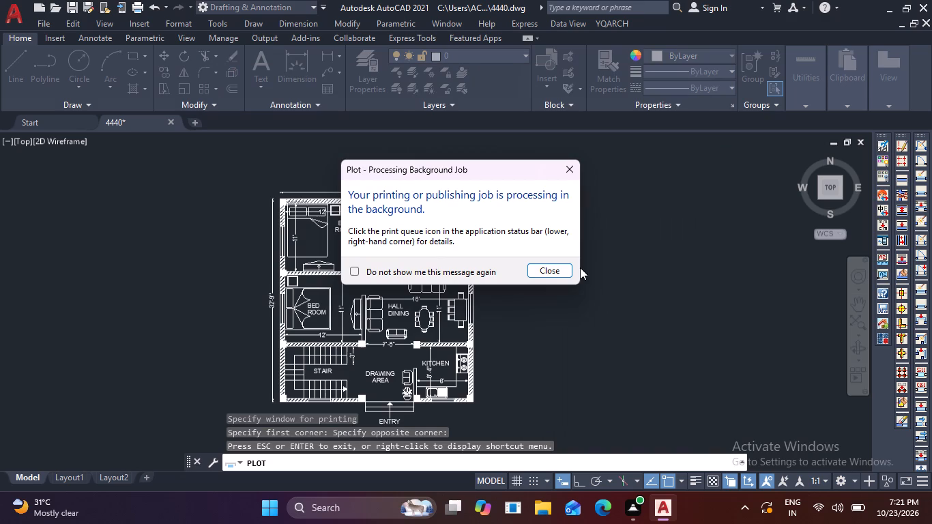
pyautogui.click(544, 269)
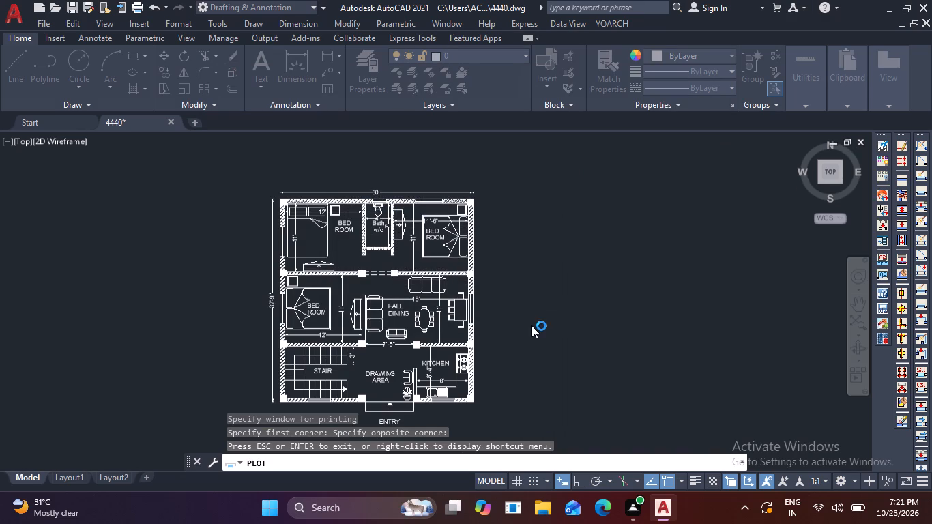
# Query the drawing's log file name with LOGFILENAME.
pyautogui.write('LO')
pyautogui.press('Escape')
pyautogui.press('Escape')
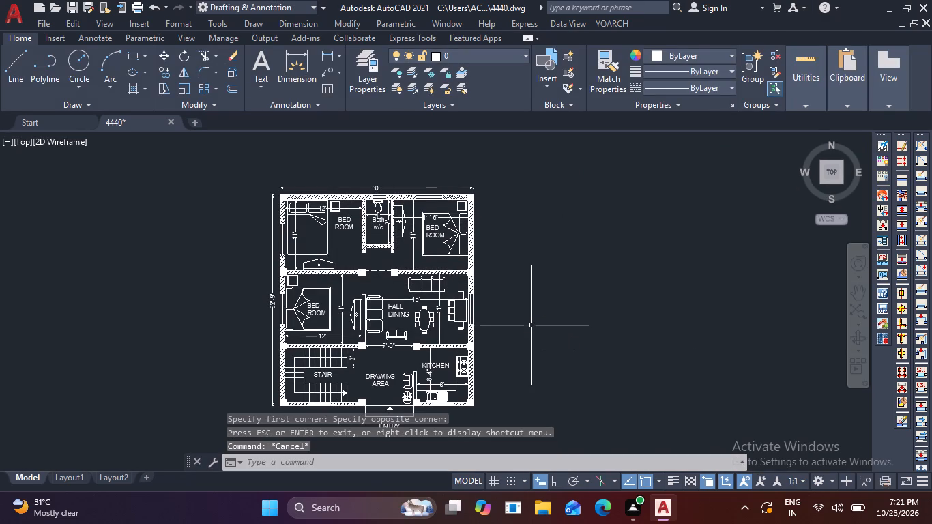
pyautogui.write('LO')
pyautogui.press('g')
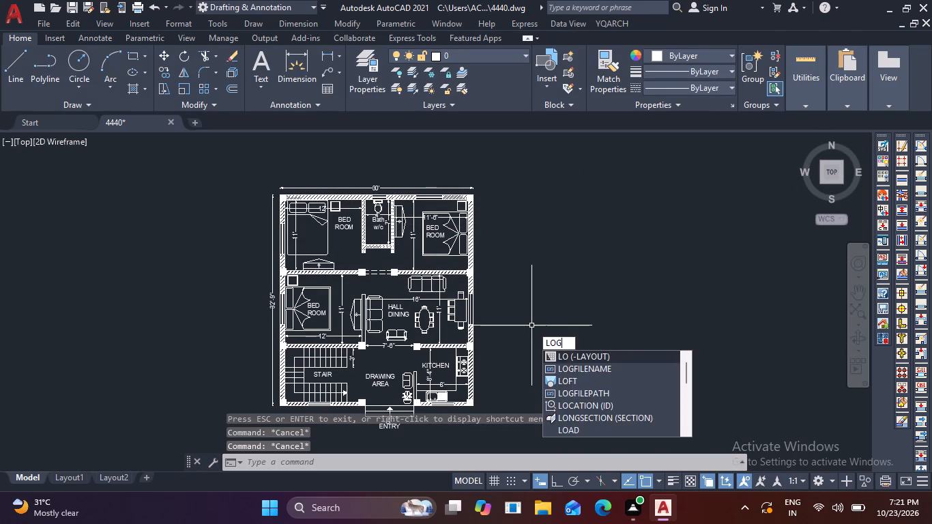
pyautogui.click(575, 357)
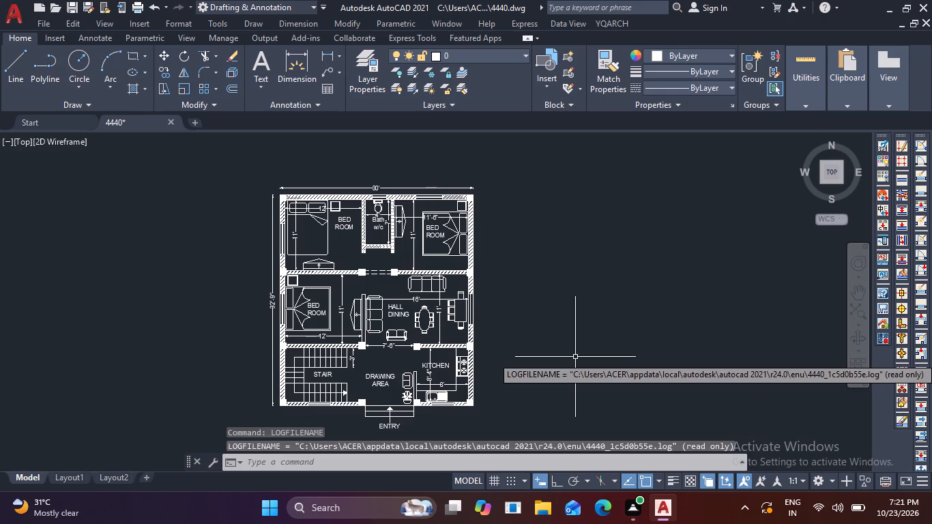